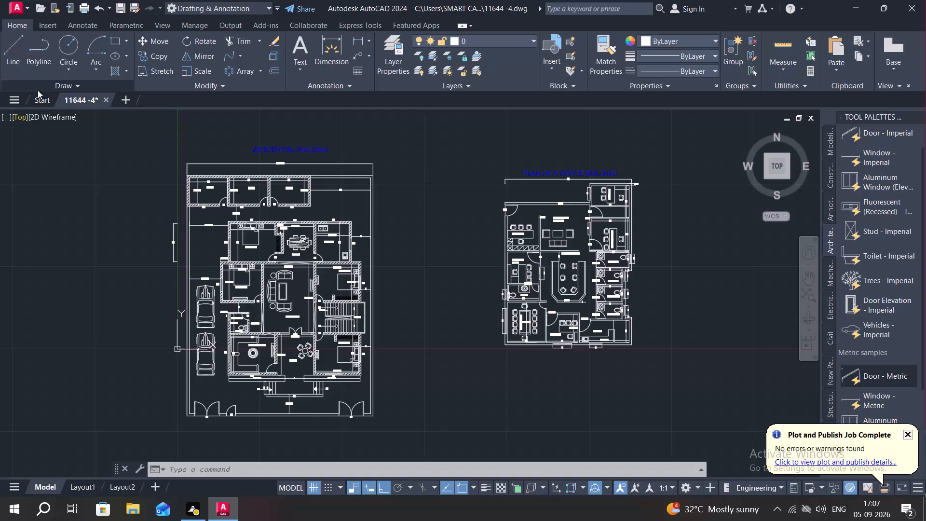
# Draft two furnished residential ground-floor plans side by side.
# Create a new blank drawing alongside the open 11644 -4 drawing.
pyautogui.click(14, 20)
pyautogui.press('Escape')
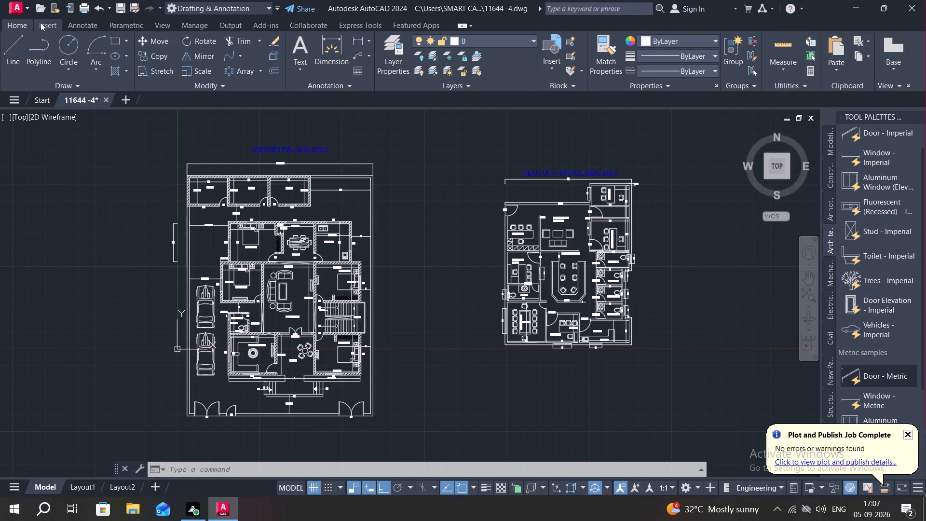
pyautogui.click(127, 96)
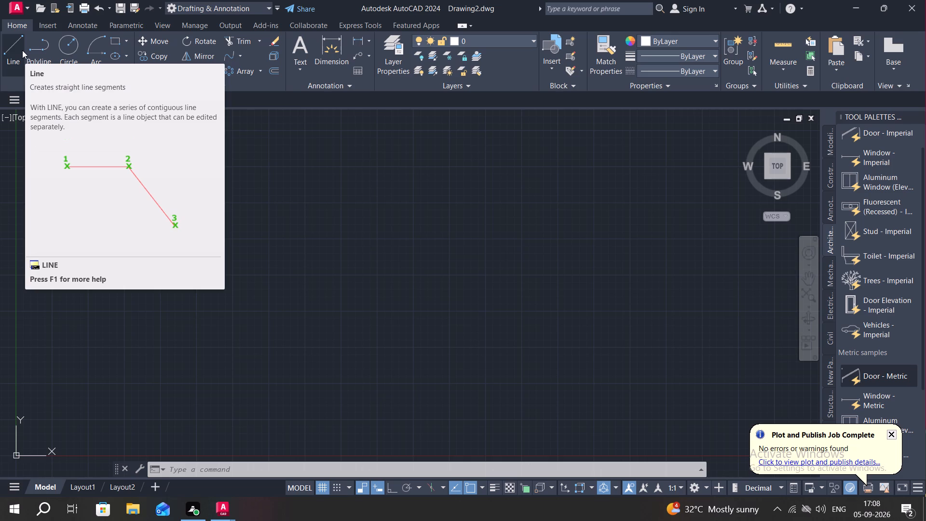
pyautogui.press('Escape')
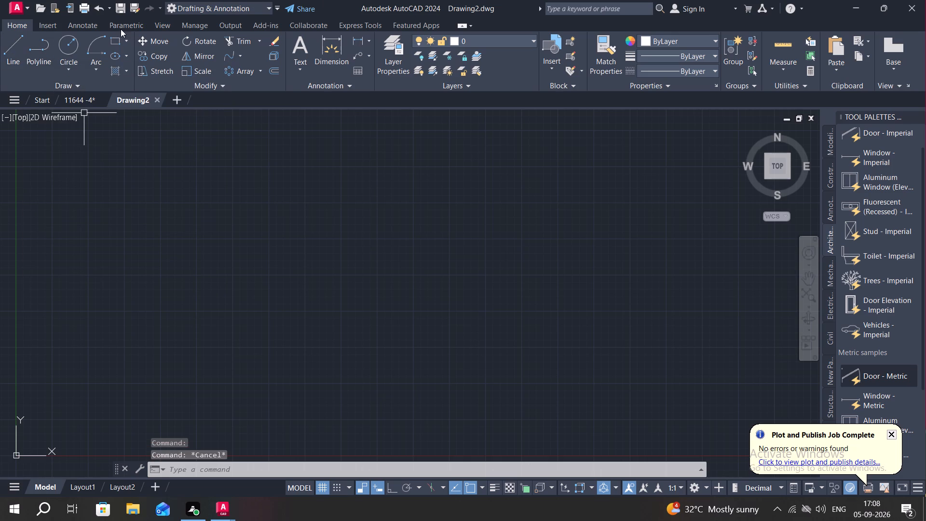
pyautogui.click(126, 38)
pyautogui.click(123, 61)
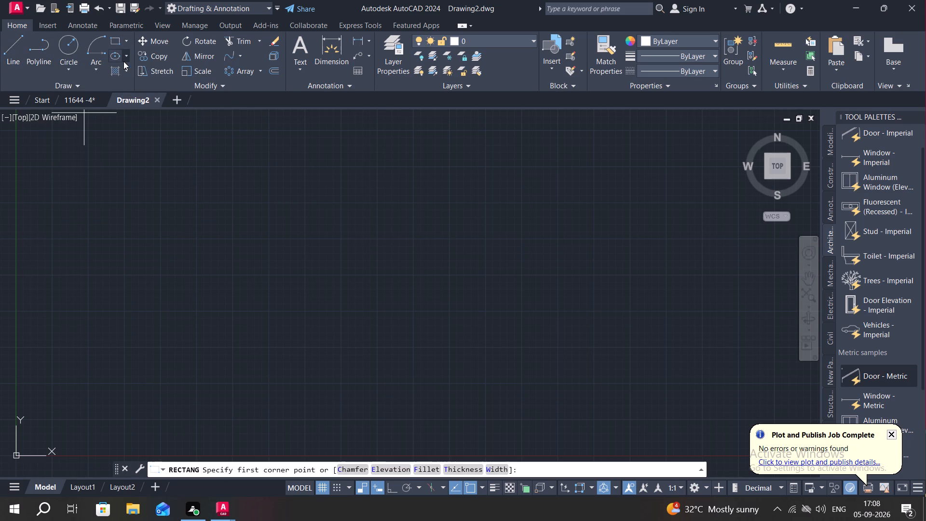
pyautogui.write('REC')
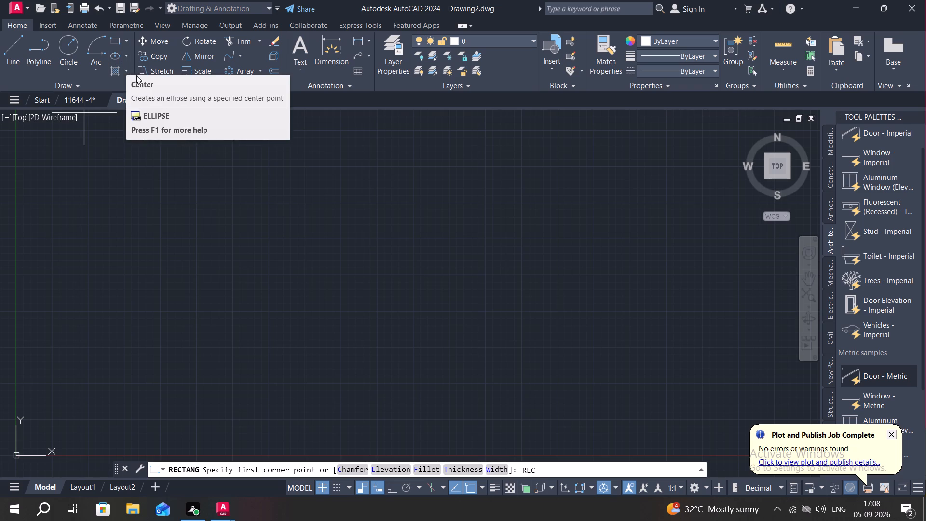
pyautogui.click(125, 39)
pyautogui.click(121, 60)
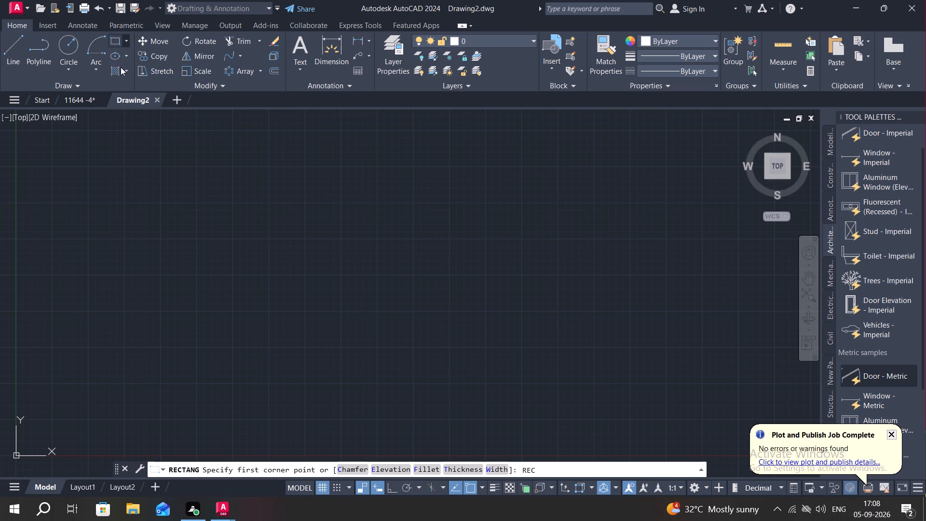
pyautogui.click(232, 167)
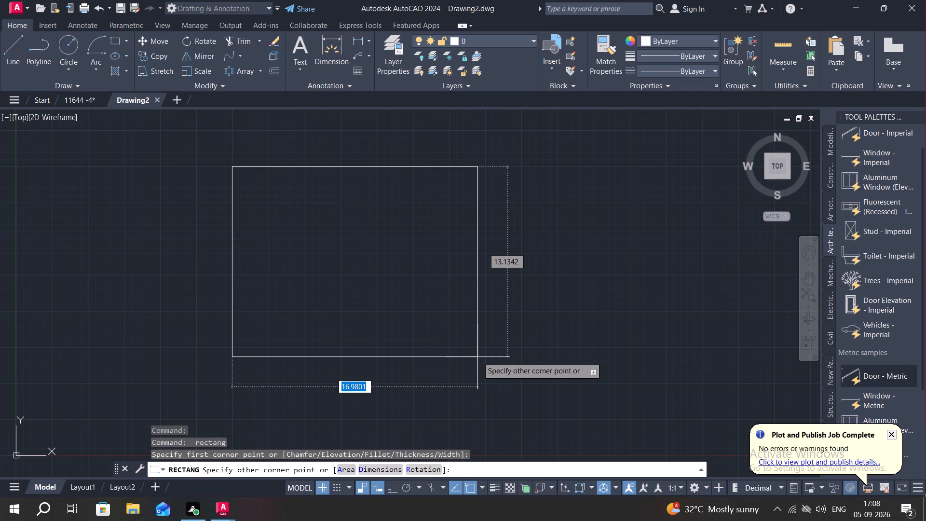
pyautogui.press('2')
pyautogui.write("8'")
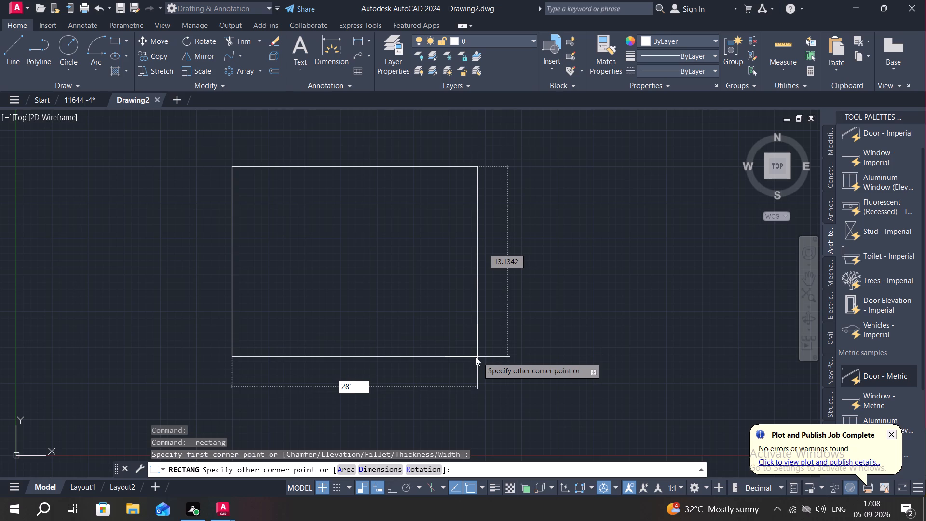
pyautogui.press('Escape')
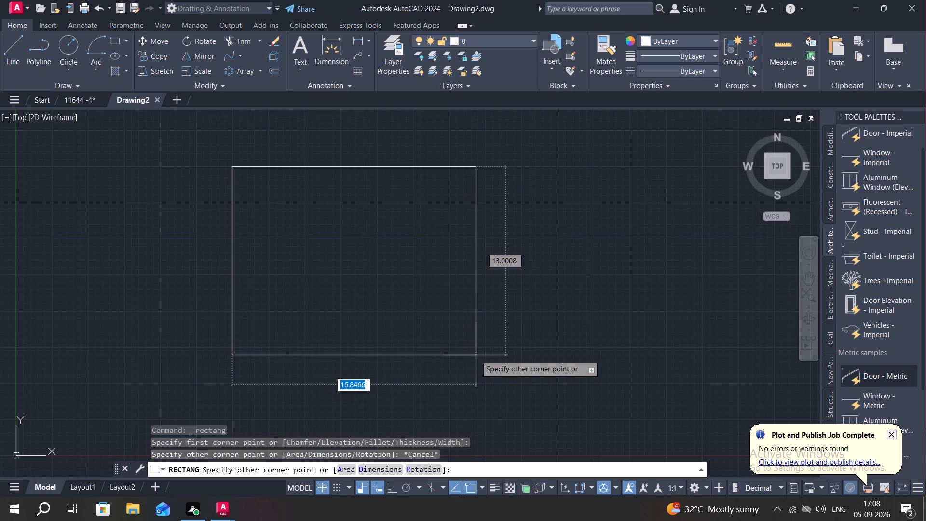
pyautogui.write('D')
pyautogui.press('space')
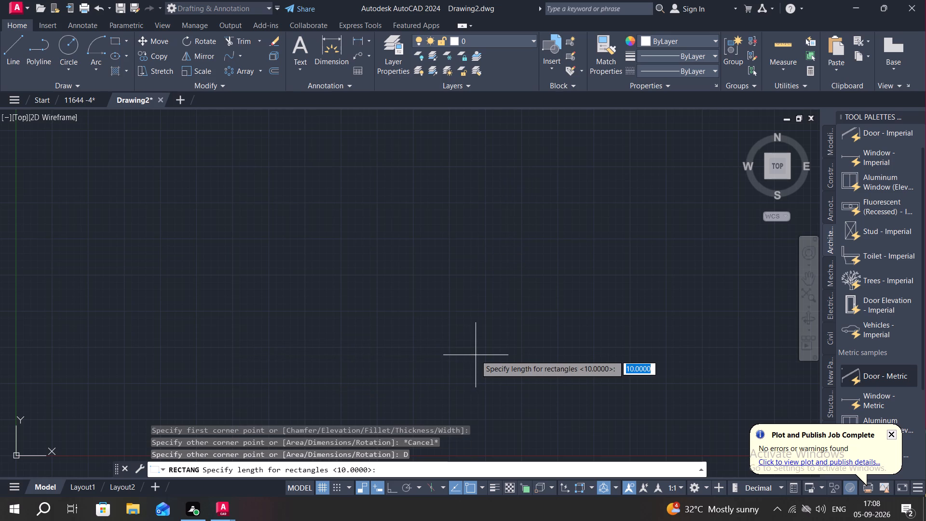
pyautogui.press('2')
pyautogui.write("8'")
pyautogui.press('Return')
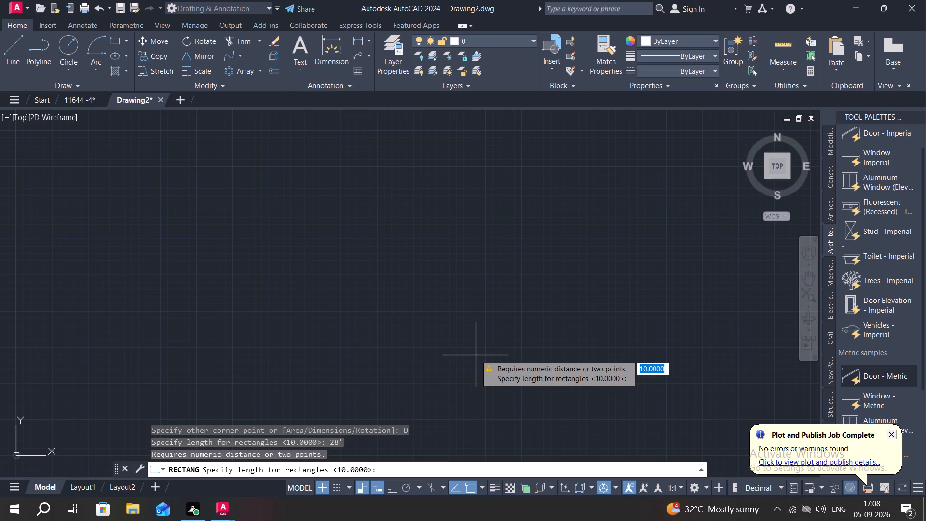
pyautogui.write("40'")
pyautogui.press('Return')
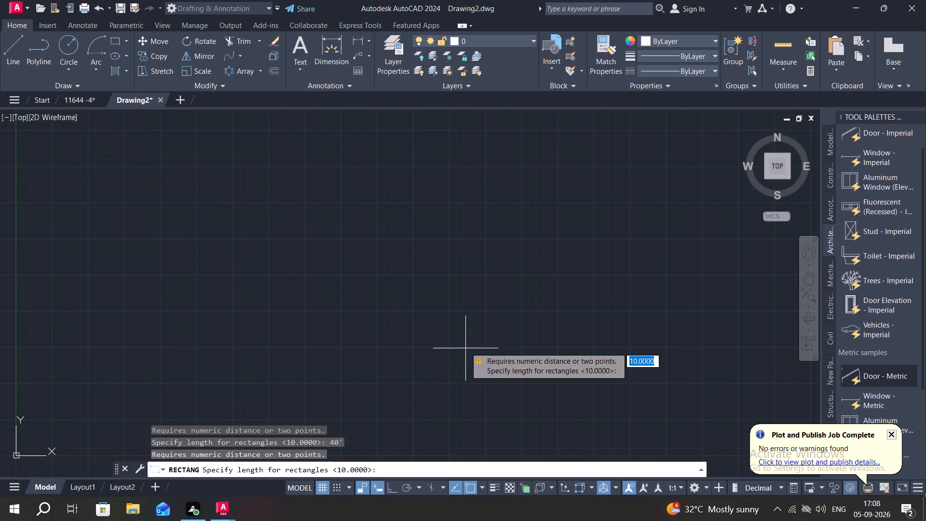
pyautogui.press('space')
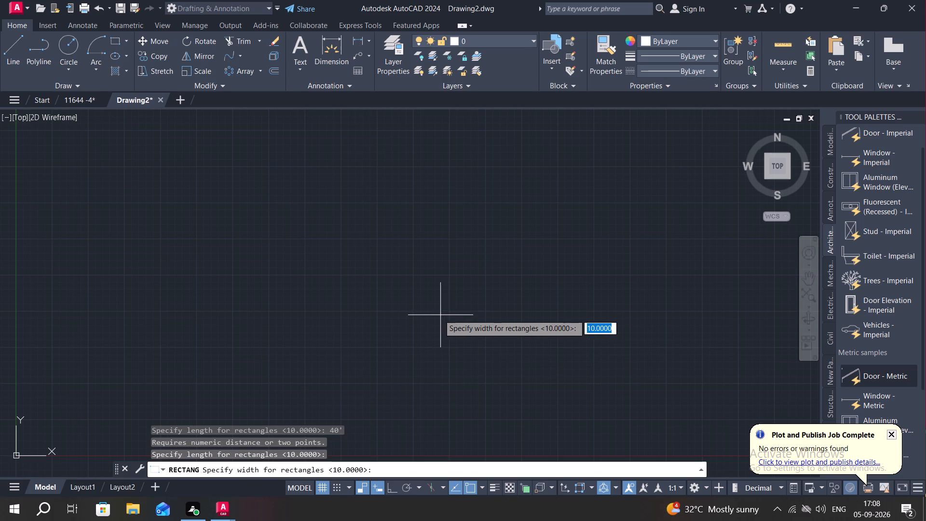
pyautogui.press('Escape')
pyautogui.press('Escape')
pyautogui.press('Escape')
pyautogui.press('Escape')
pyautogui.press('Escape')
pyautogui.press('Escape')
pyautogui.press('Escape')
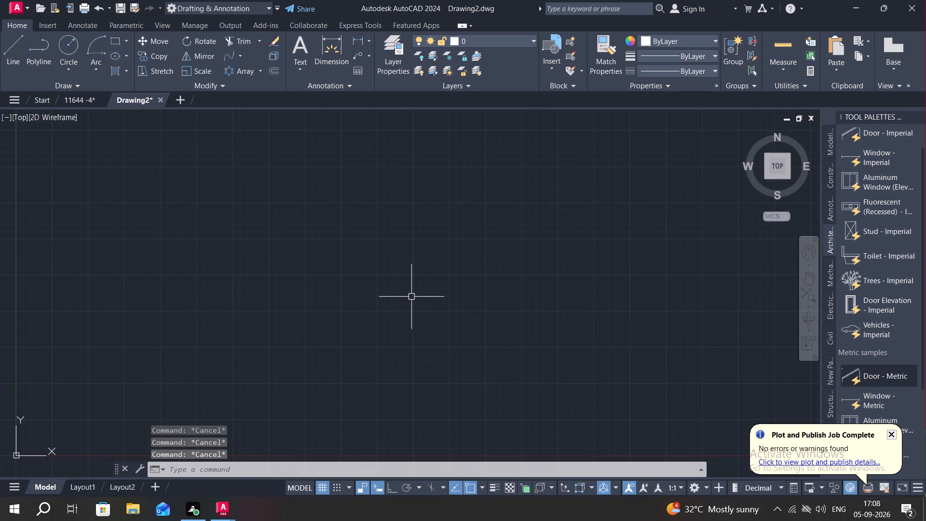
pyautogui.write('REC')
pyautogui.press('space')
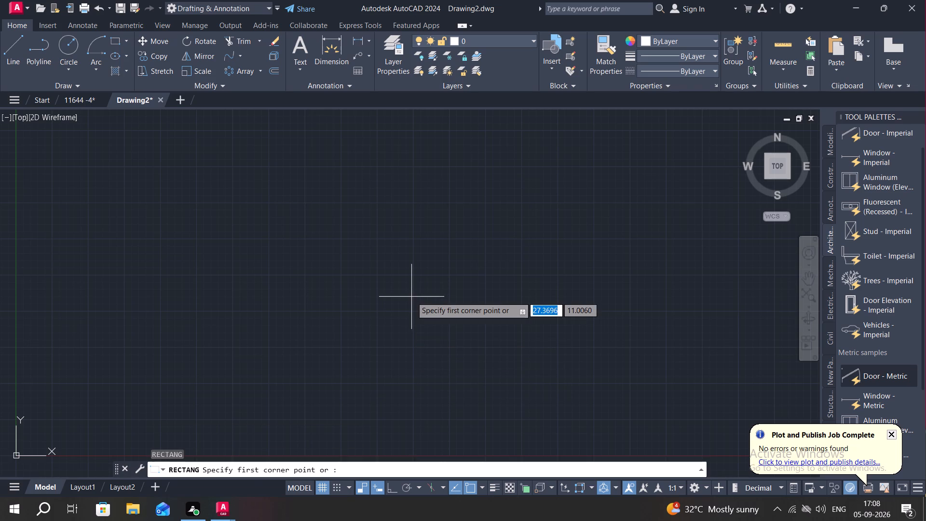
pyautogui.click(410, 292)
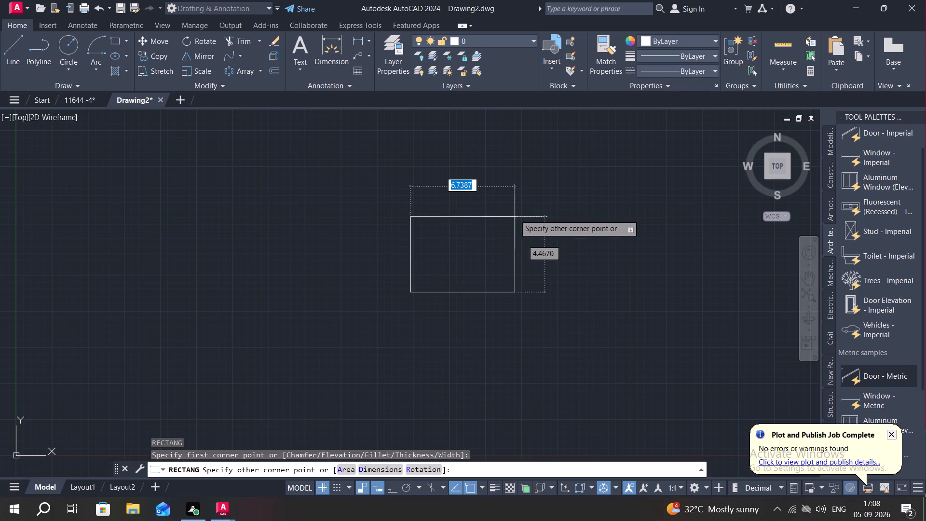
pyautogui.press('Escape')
# Set the drawing's length units to Engineering with a precision of 0'-0.00".
pyautogui.write('UN')
pyautogui.press('space')
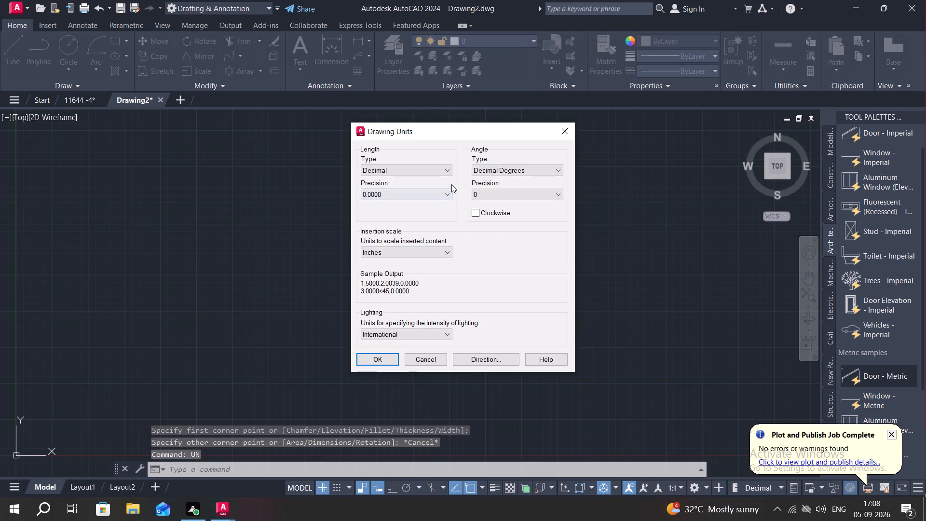
pyautogui.click(446, 164)
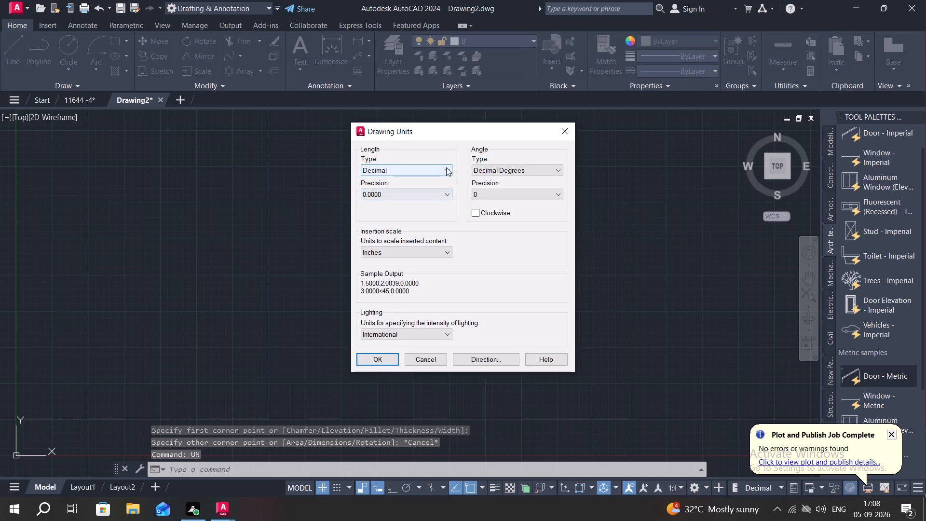
pyautogui.click(446, 168)
pyautogui.click(433, 196)
pyautogui.click(433, 192)
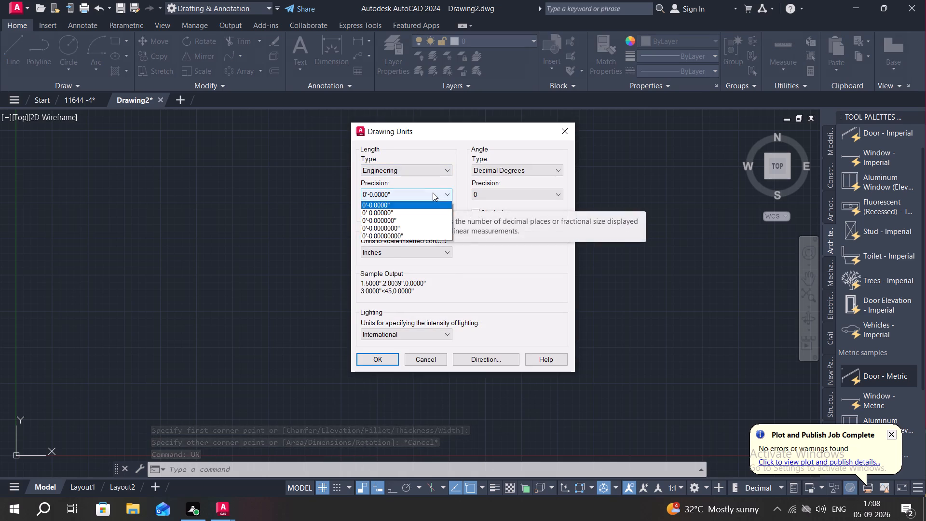
pyautogui.click(414, 219)
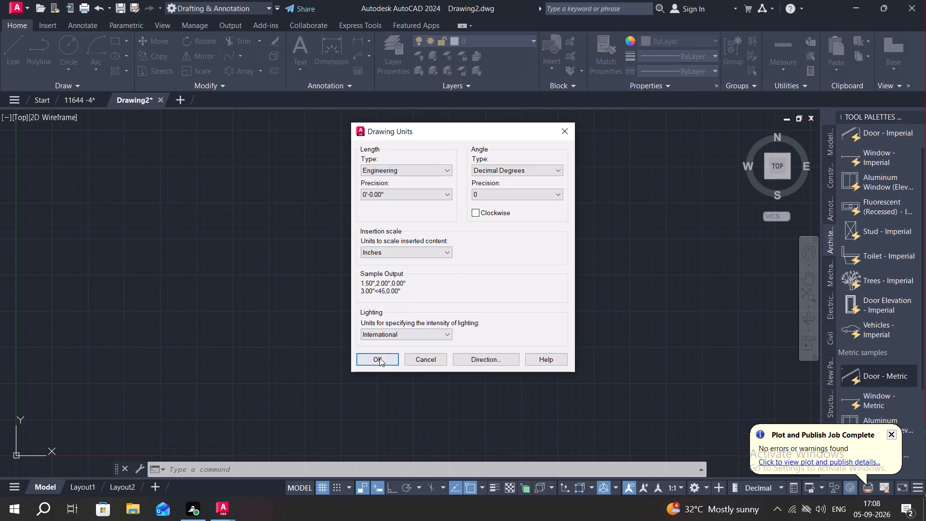
pyautogui.click(380, 358)
# Open the Dimension Style Manager.
pyautogui.press('d')
pyautogui.press('space')
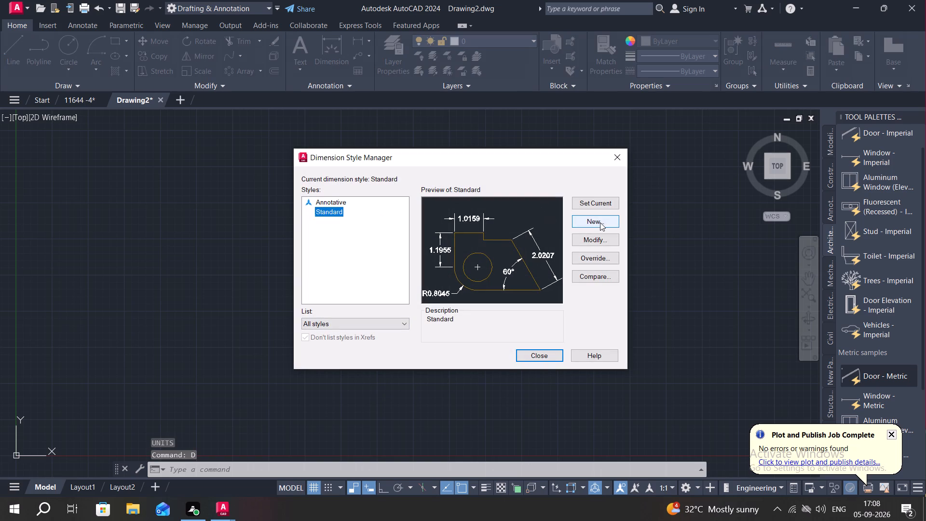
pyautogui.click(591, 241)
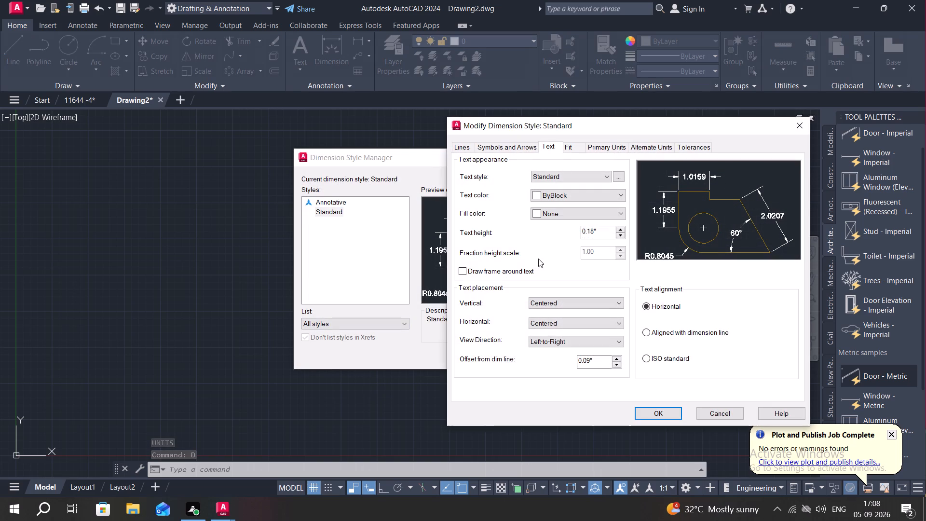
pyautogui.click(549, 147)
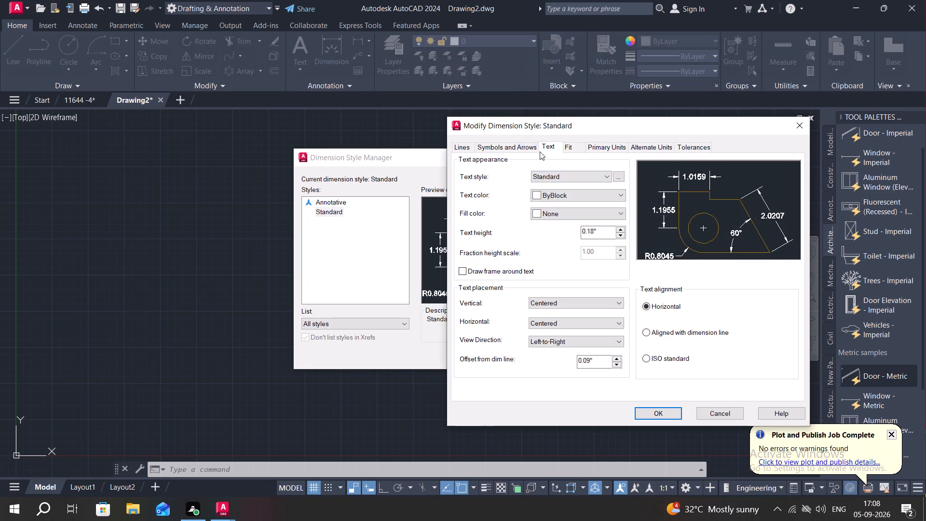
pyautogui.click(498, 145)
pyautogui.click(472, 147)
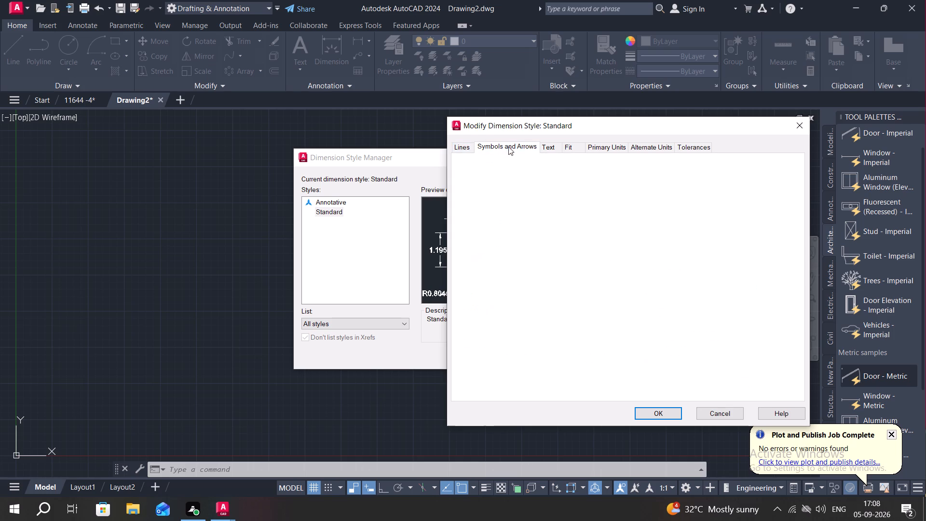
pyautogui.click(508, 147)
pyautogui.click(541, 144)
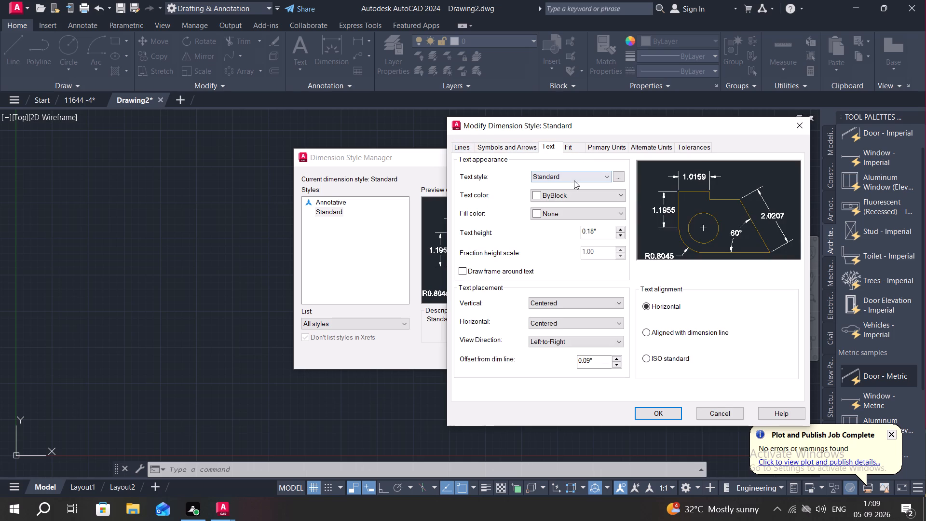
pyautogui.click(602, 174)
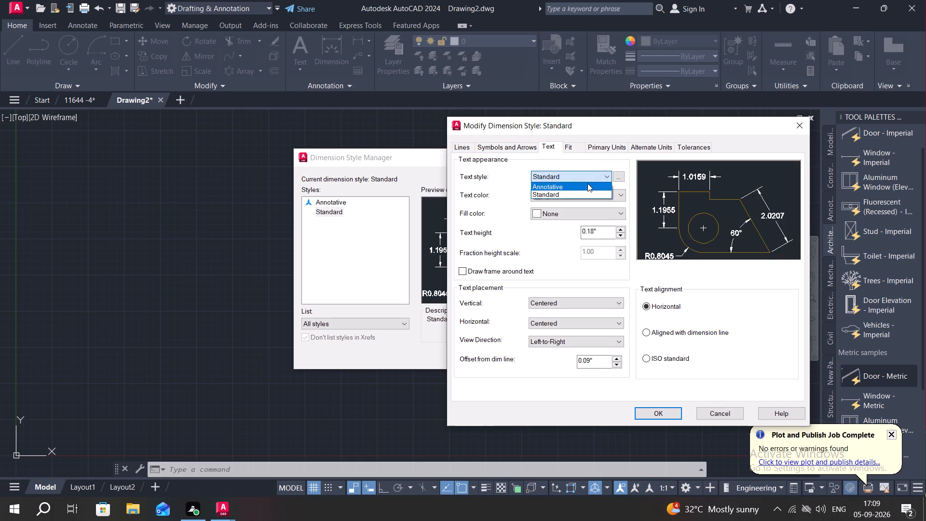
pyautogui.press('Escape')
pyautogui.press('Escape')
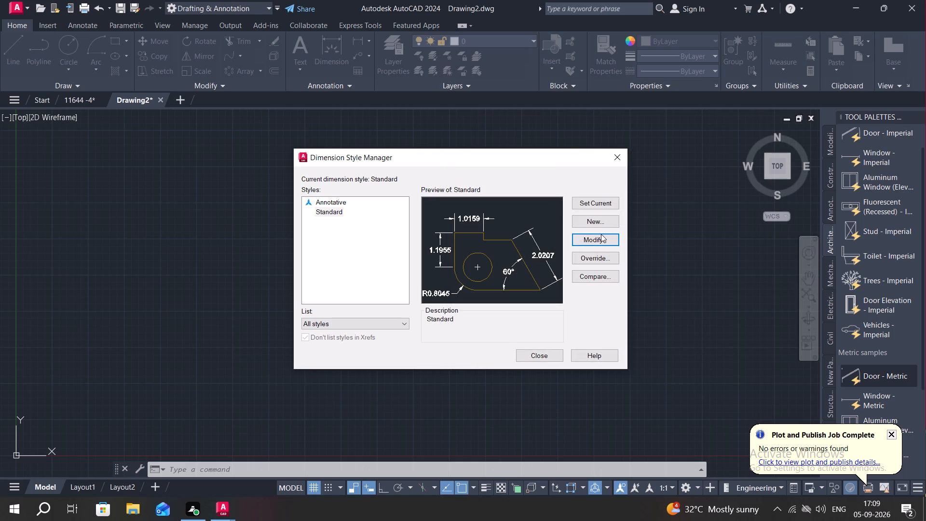
# Set the Standard dimension style's primary units to Engineering format with 0'-0.00" precision.
pyautogui.click(600, 236)
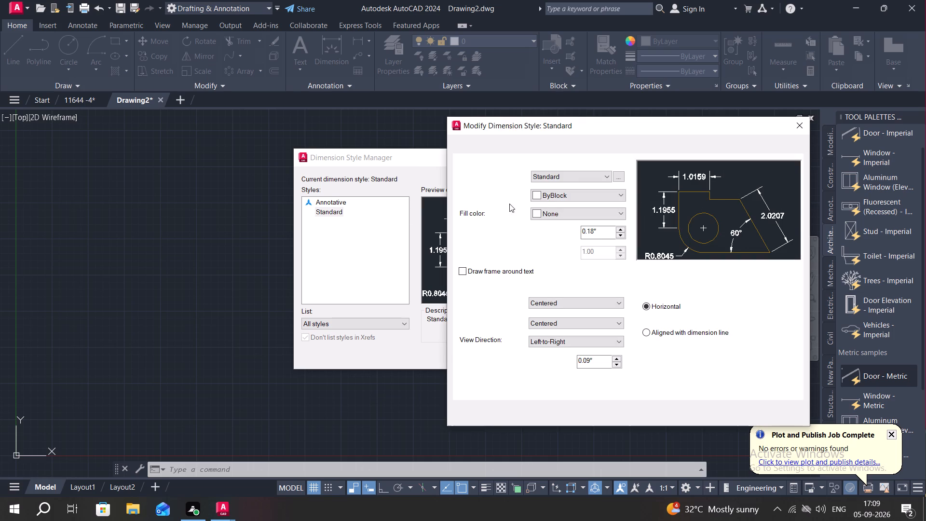
pyautogui.click(599, 146)
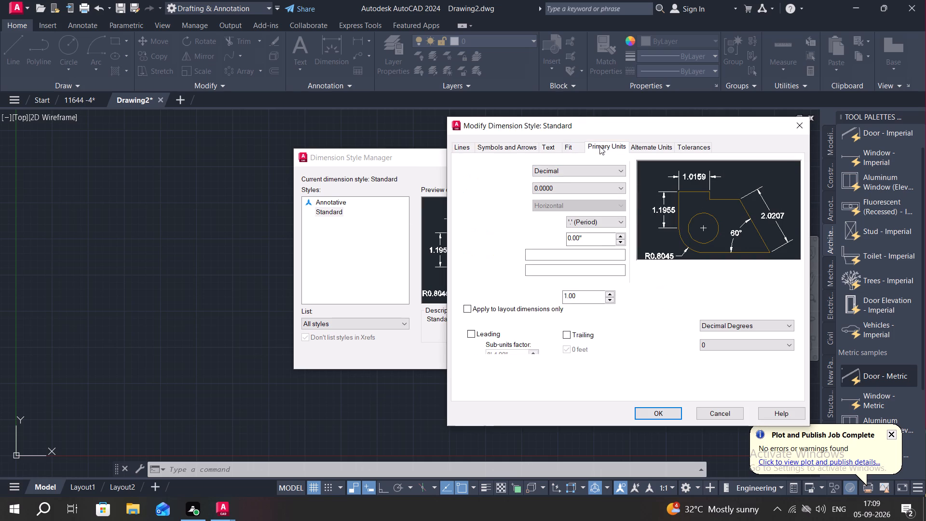
pyautogui.click(573, 175)
pyautogui.click(565, 196)
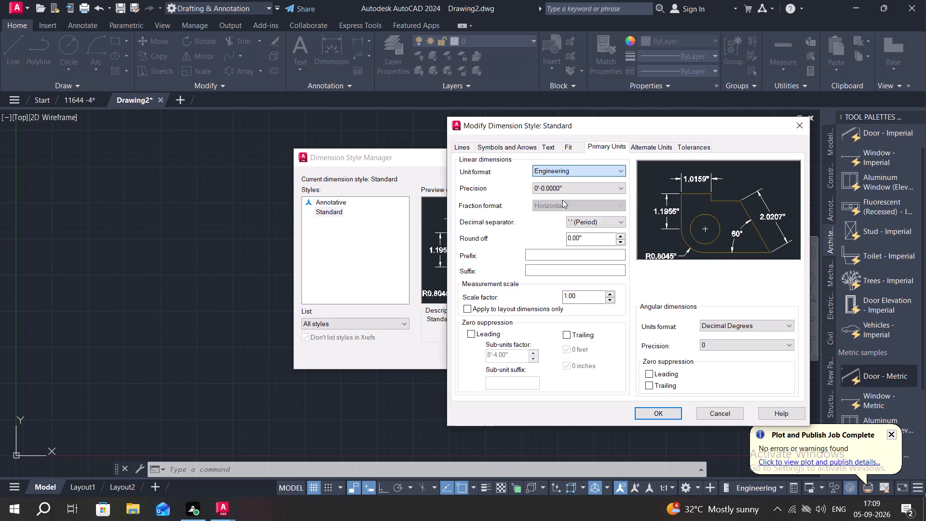
pyautogui.click(589, 188)
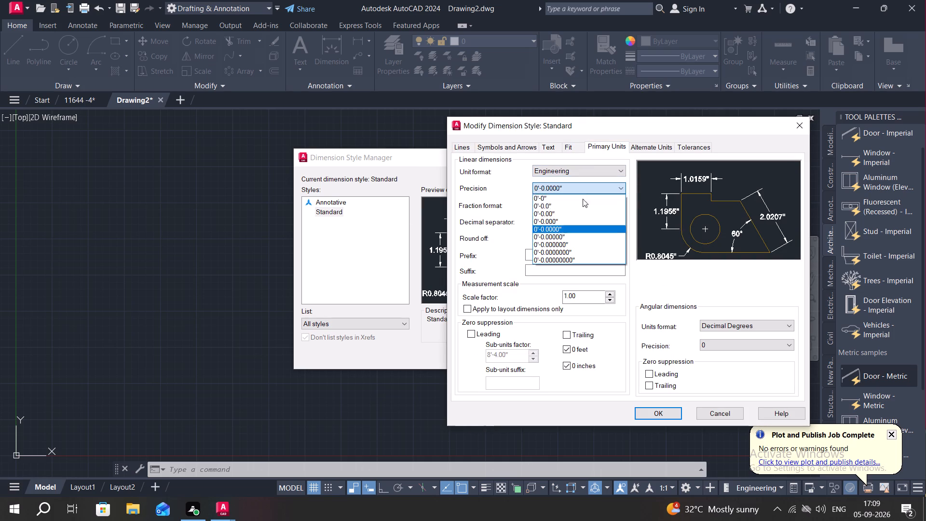
pyautogui.click(576, 214)
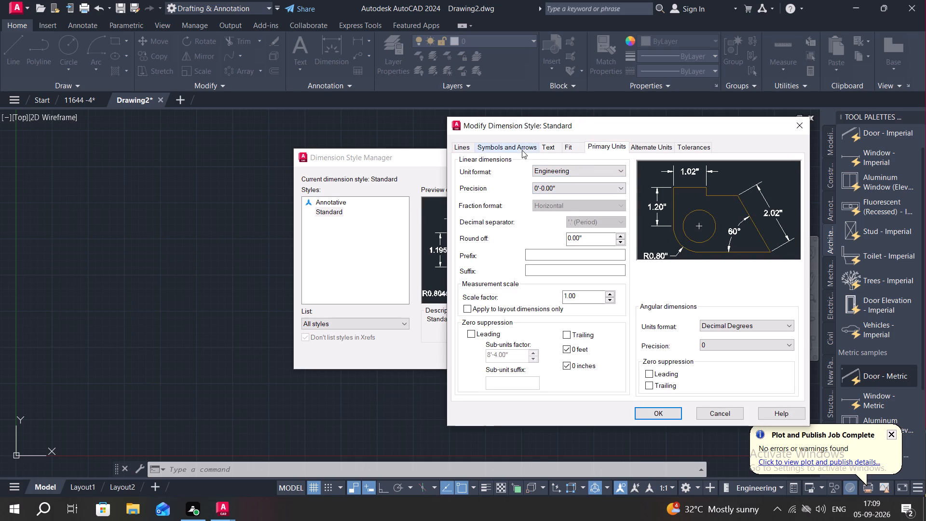
# Set the Standard dimension style's text height to 6".
pyautogui.click(548, 147)
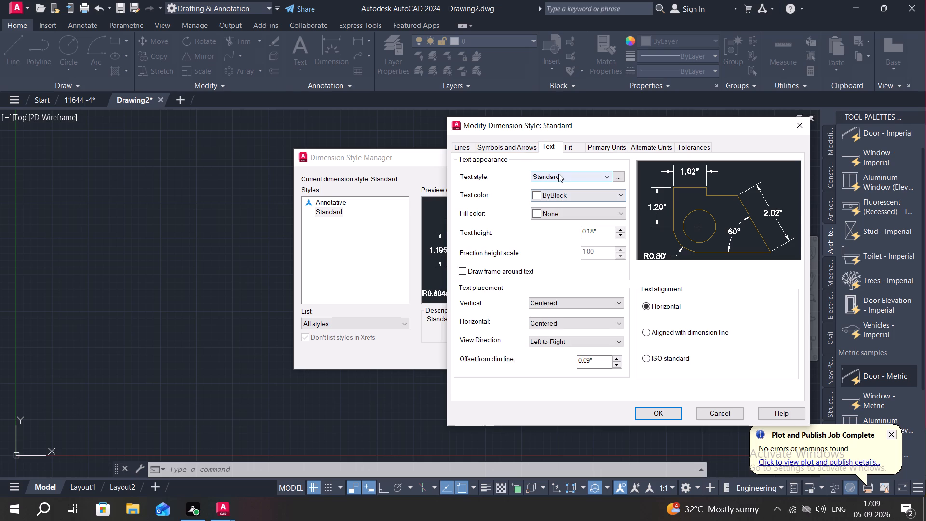
pyautogui.click(602, 233)
pyautogui.press('BackSpace')
pyautogui.press('BackSpace')
pyautogui.press('BackSpace')
pyautogui.press('BackSpace')
pyautogui.press('BackSpace')
pyautogui.press('BackSpace')
pyautogui.press('BackSpace')
pyautogui.press('BackSpace')
pyautogui.press('BackSpace')
pyautogui.press('BackSpace')
pyautogui.press('BackSpace')
pyautogui.press('BackSpace')
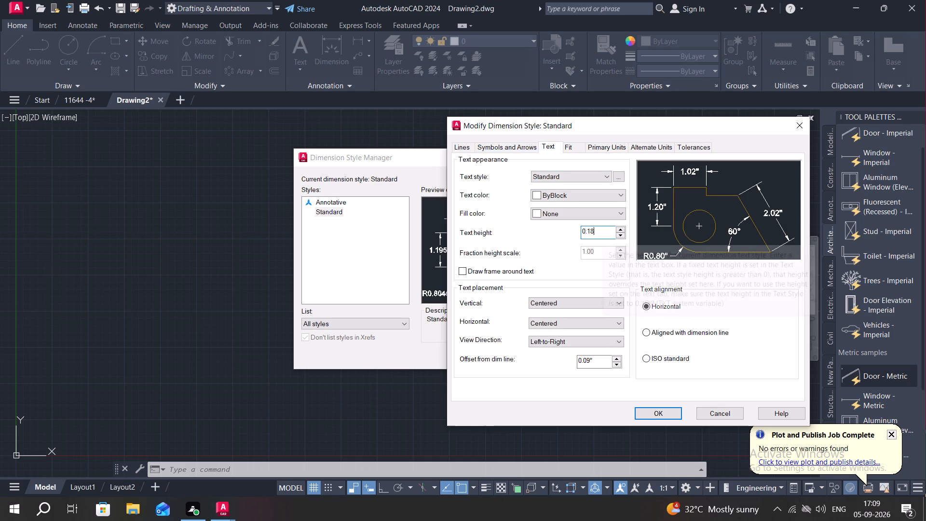
pyautogui.write('6"')
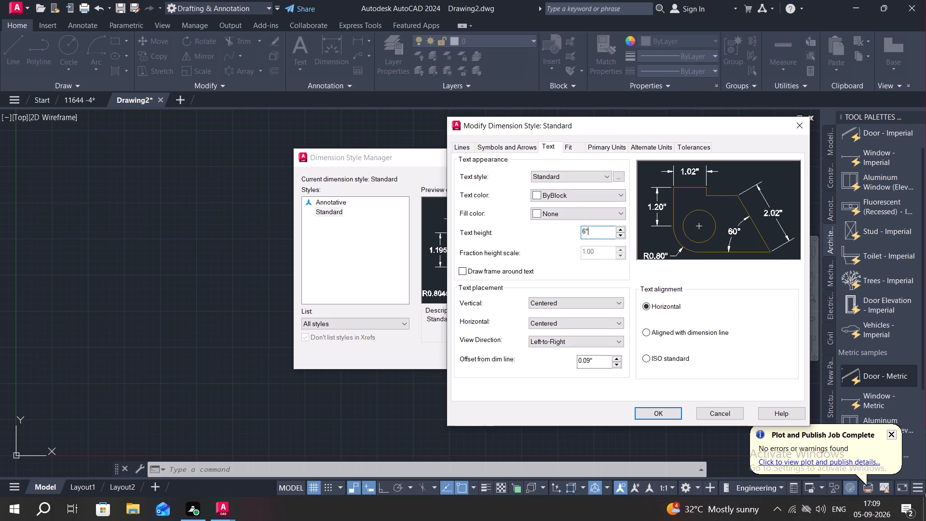
# Apply the modified Standard dimension style settings and close the Dimension Style Manager.
pyautogui.press('Return')
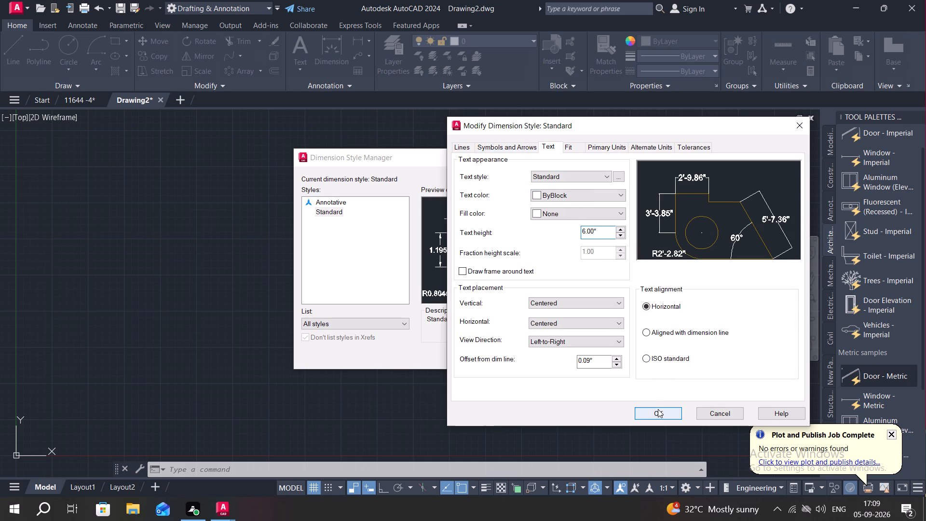
pyautogui.click(658, 411)
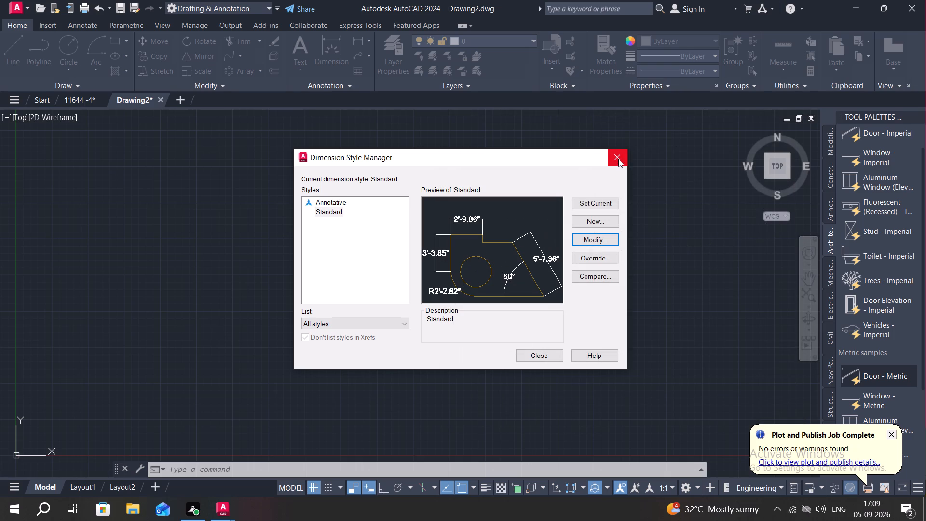
pyautogui.click(618, 159)
# Draw a rectangle with a length of 28' and a width of 40', extending up along Y from a corner near the origin.
pyautogui.press('r')
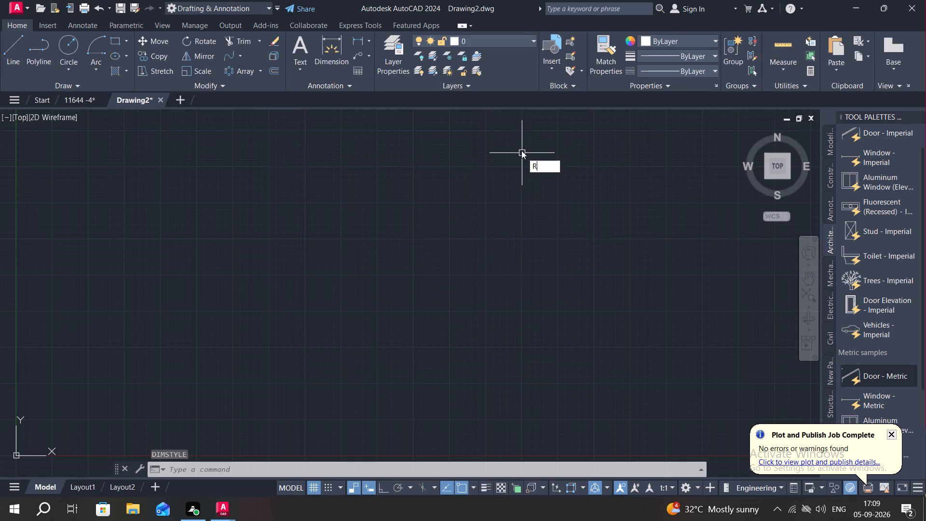
pyautogui.write('EC')
pyautogui.press('space')
pyautogui.click(357, 168)
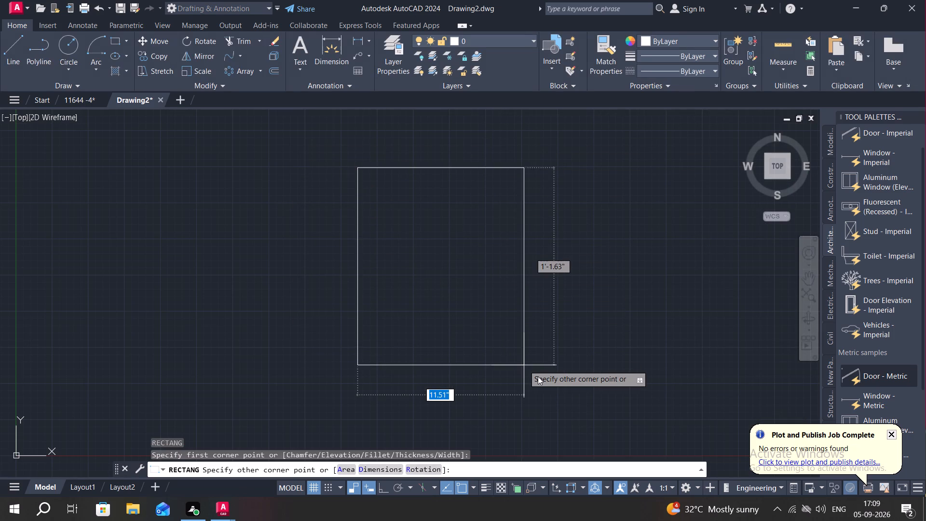
pyautogui.write('D')
pyautogui.press('space')
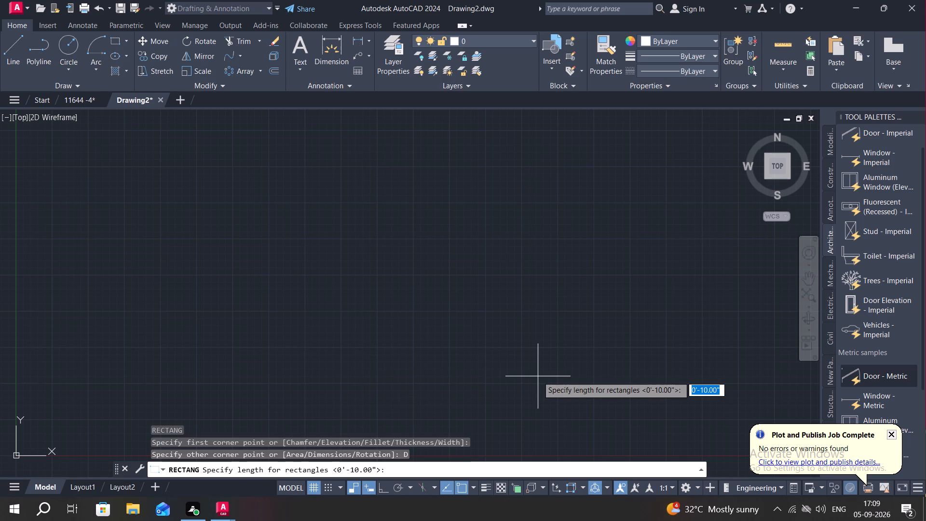
pyautogui.press('2')
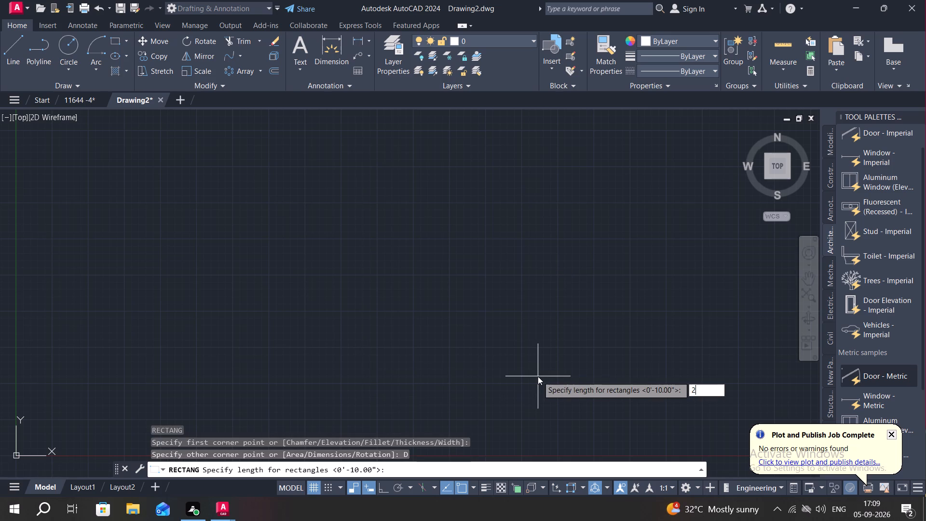
pyautogui.write("8'")
pyautogui.press('Return')
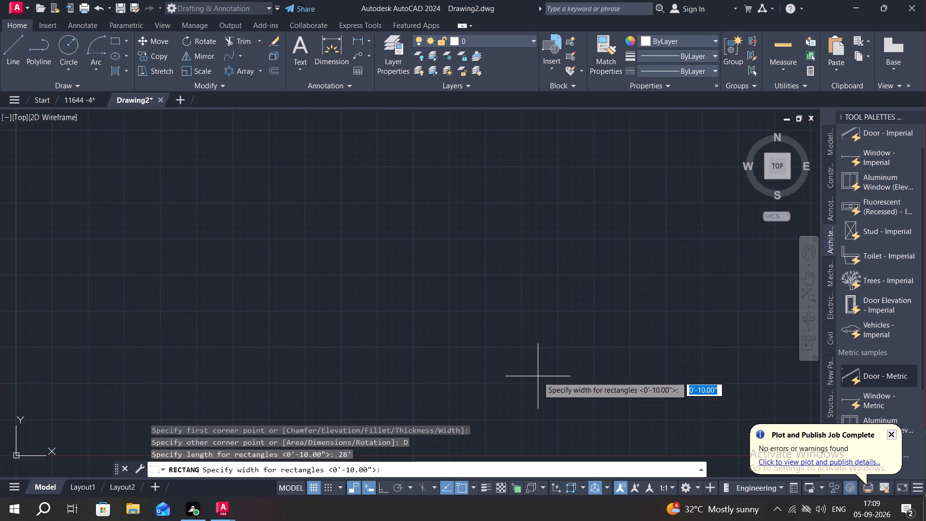
pyautogui.write("40'")
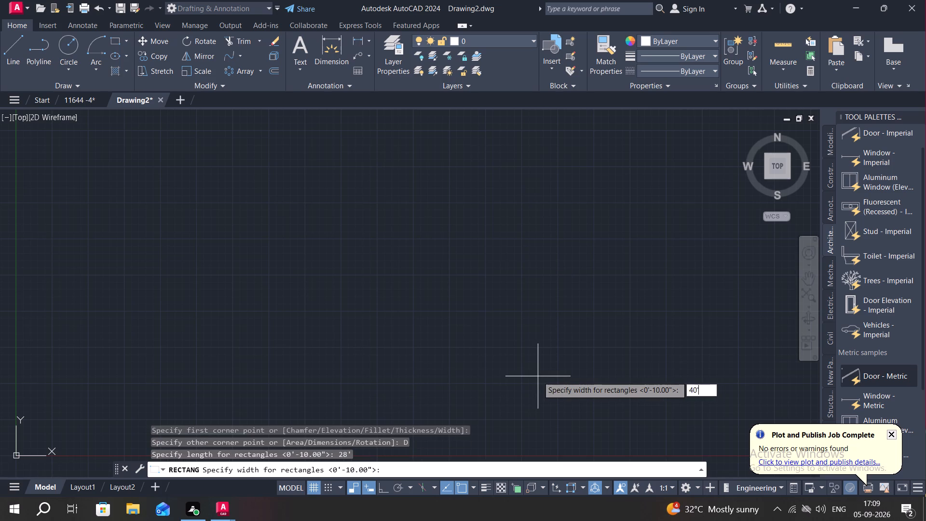
pyautogui.press('Return')
pyautogui.scroll(-2, 505, 347)
pyautogui.scroll(-1, 467, 250)
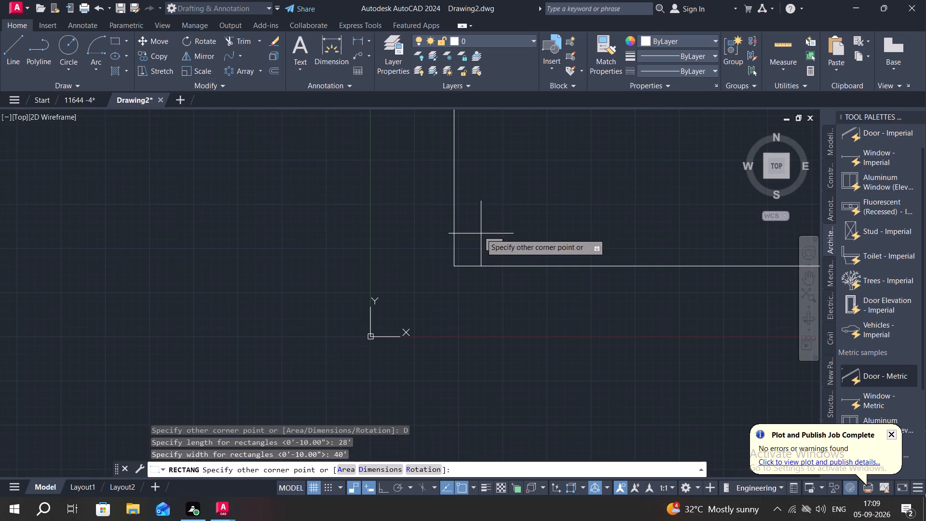
pyautogui.click(499, 225)
pyautogui.moveTo(503, 243); pyautogui.dragTo(317, 484, button='middle')
pyautogui.scroll(-2, 321, 452)
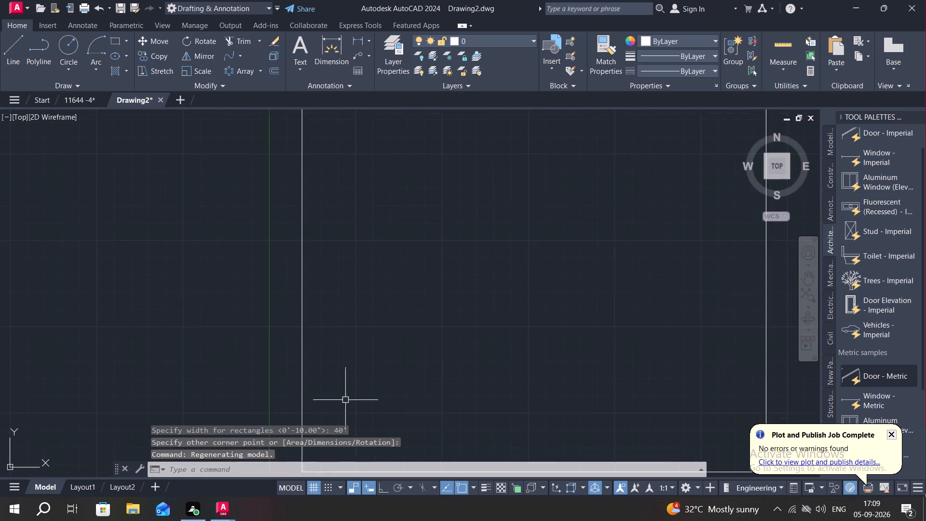
pyautogui.scroll(-2, 345, 400)
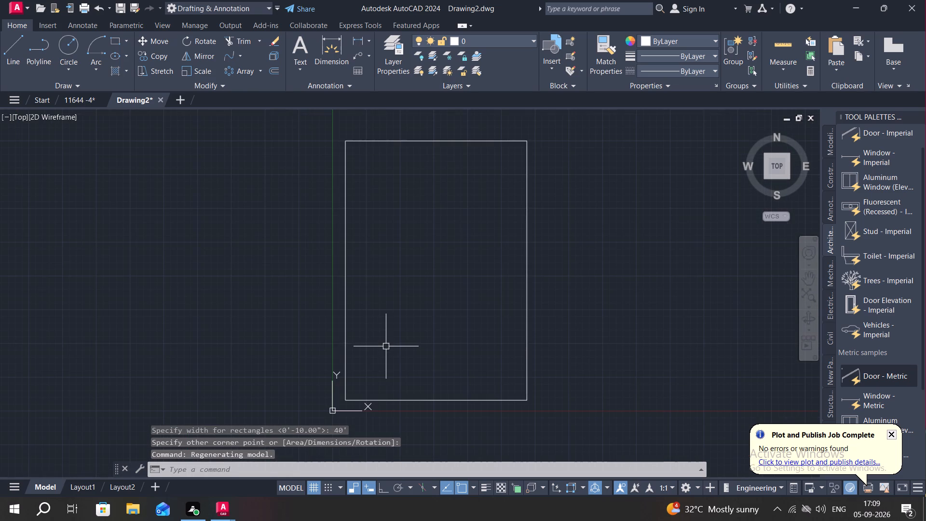
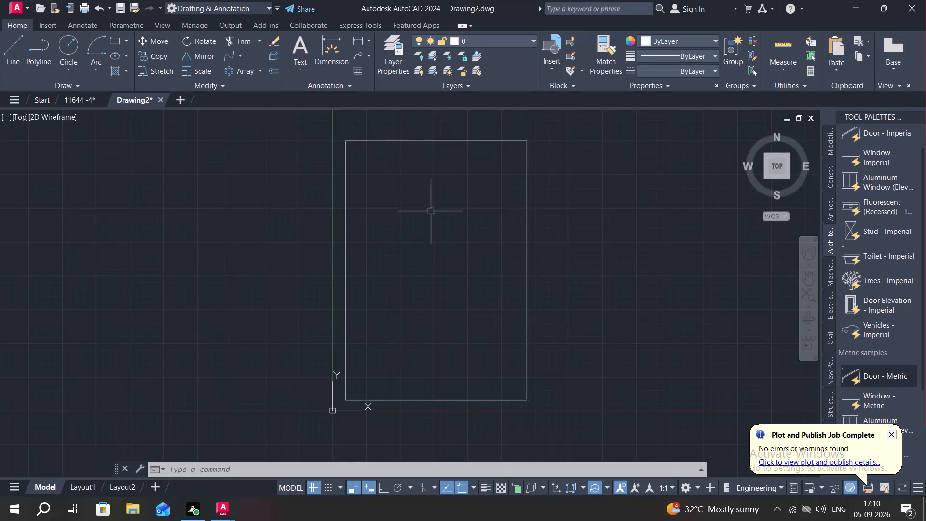
# Offset the 28' by 40' rectangle 9" inward to form the outer wall thickness.
pyautogui.press('o')
pyautogui.press('space')
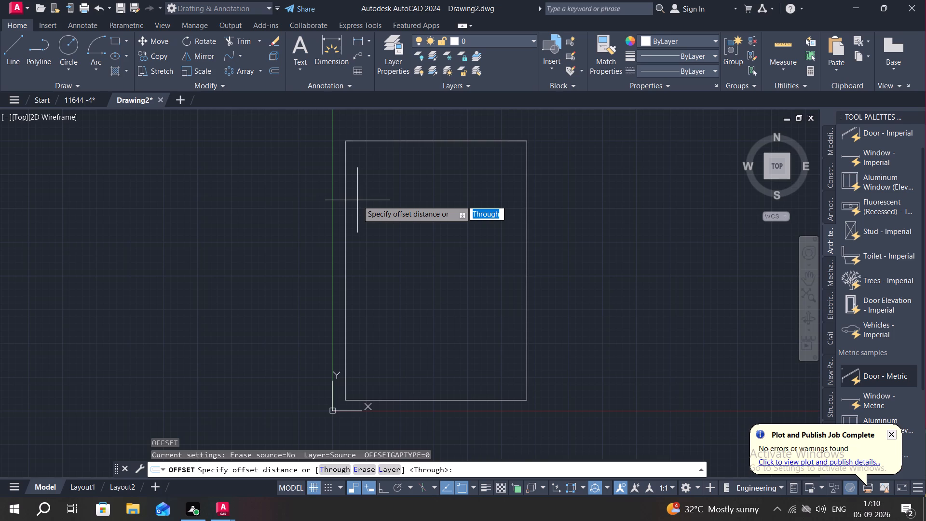
pyautogui.write('O')
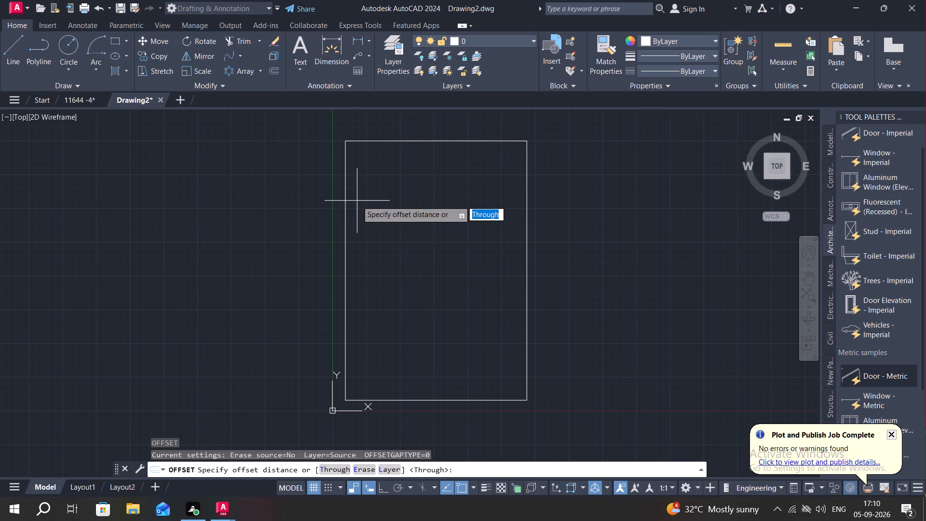
pyautogui.press('space')
pyautogui.write('9"')
pyautogui.press('Return')
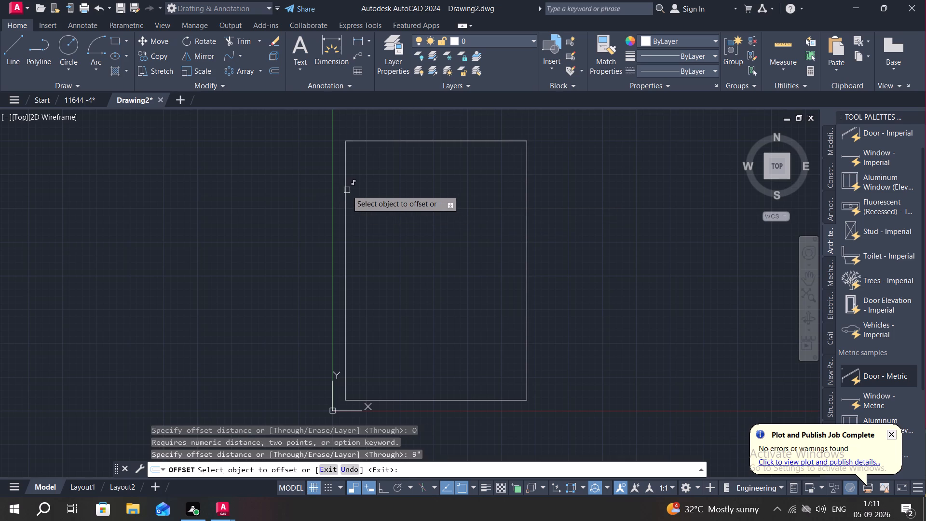
pyautogui.click(347, 190)
pyautogui.click(388, 209)
pyautogui.click(405, 242)
pyautogui.press('Escape')
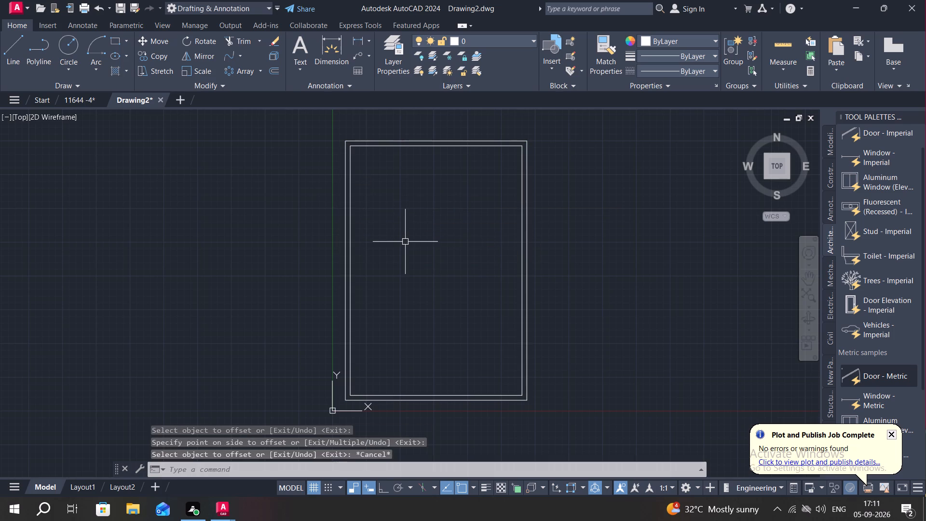
# Break the inner rectangle at its upper-left, upper-right and lower-right corners using Break at Point.
pyautogui.write('BR')
pyautogui.press('e')
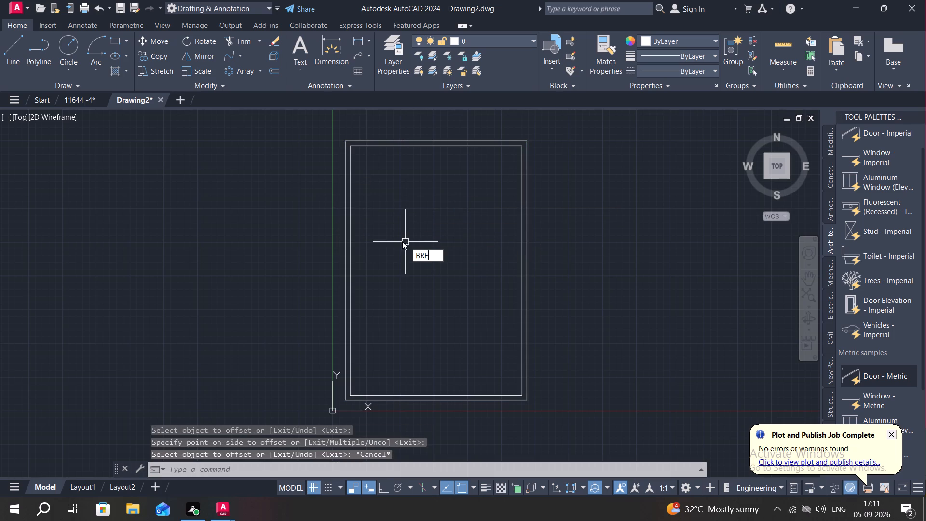
pyautogui.press('space')
pyautogui.click(350, 231)
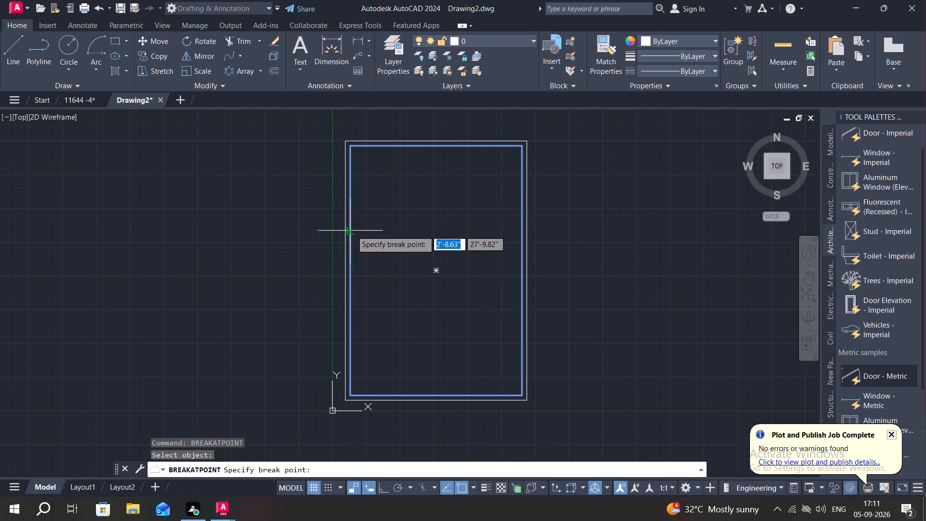
pyautogui.click(350, 144)
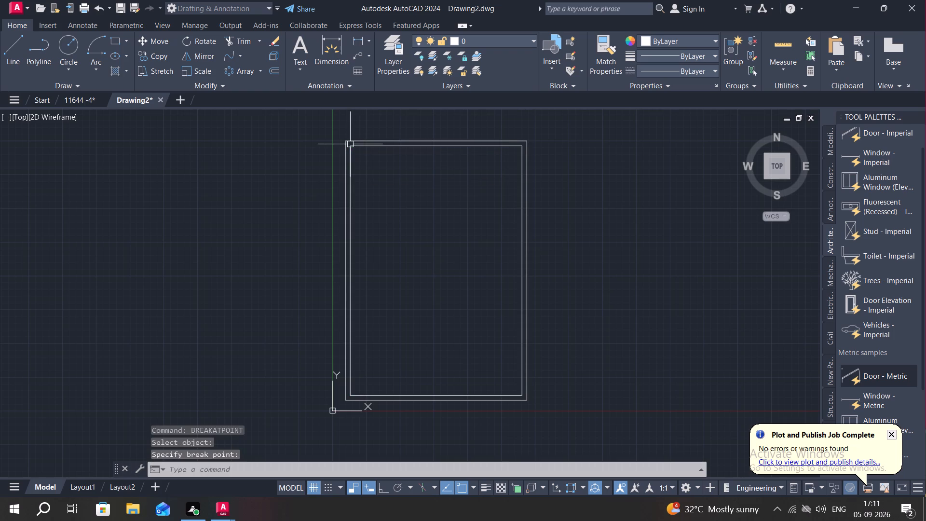
pyautogui.press('space')
pyautogui.click(363, 146)
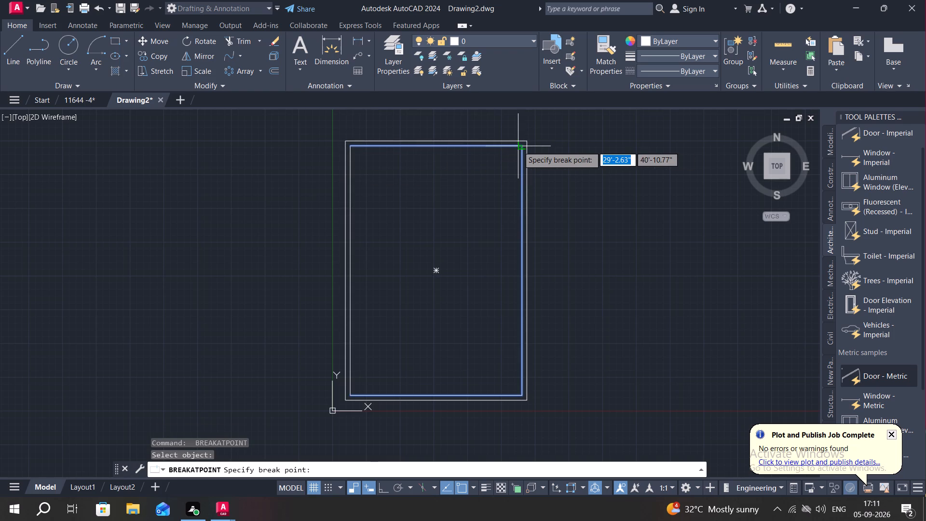
pyautogui.click(521, 145)
pyautogui.press('space')
pyautogui.click(522, 166)
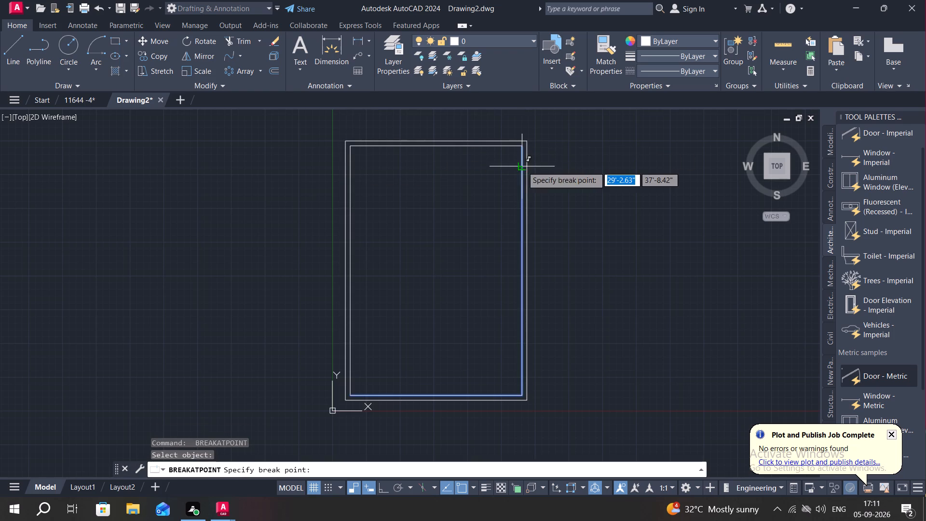
pyautogui.click(520, 392)
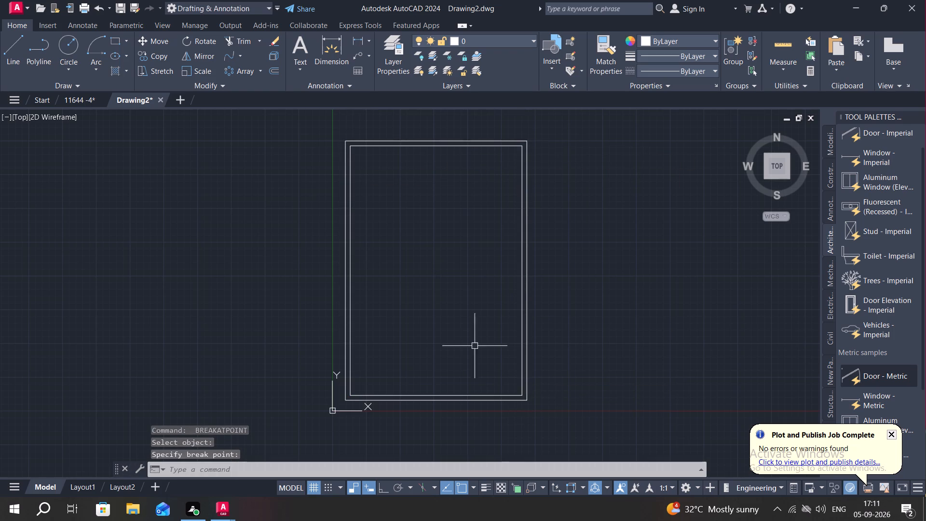
pyautogui.press('Escape')
# Offset the inner right wall line 10' toward the inside of the plan.
pyautogui.press('o')
pyautogui.press('space')
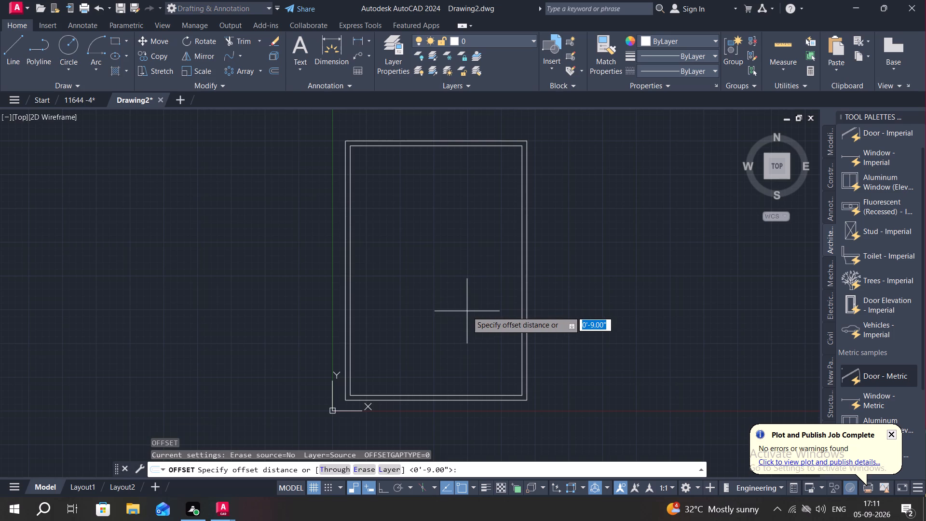
pyautogui.press('1')
pyautogui.write("0'")
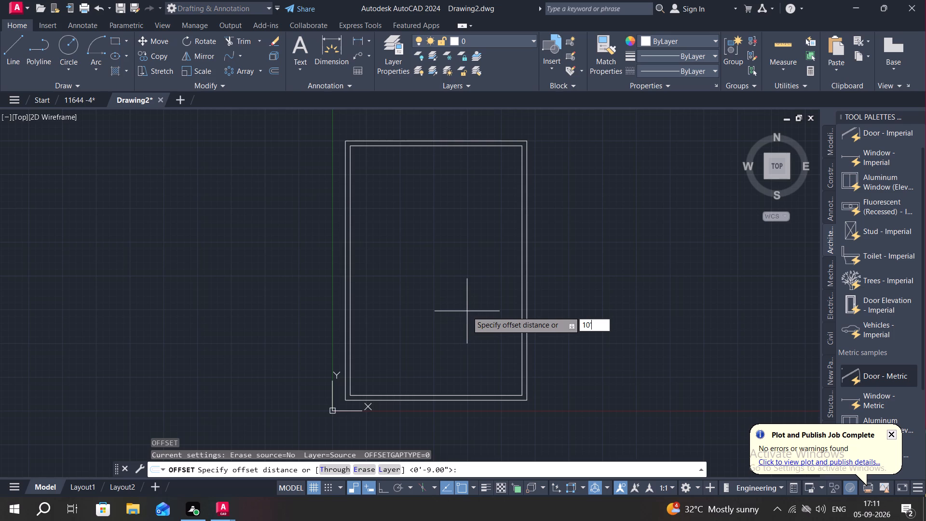
pyautogui.press('b')
pyautogui.press('BackSpace')
pyautogui.press('space')
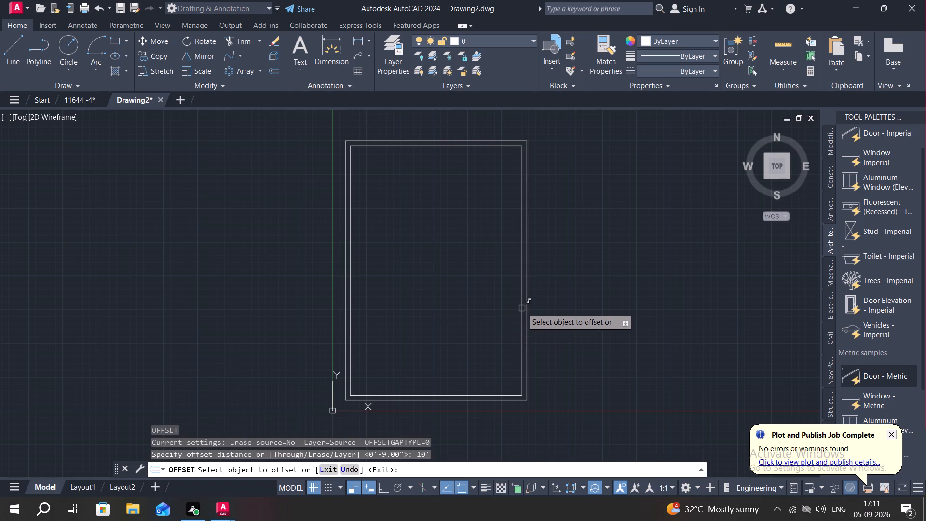
pyautogui.click(522, 308)
pyautogui.click(483, 312)
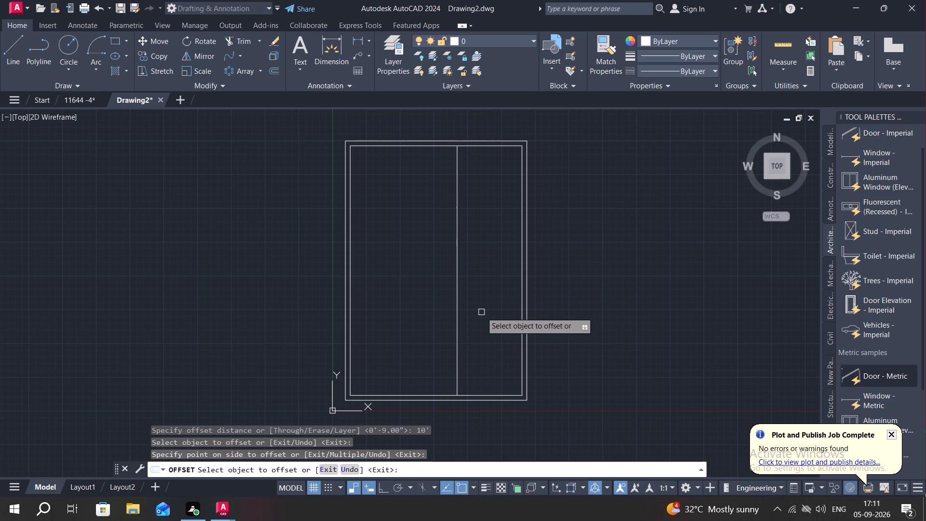
pyautogui.press('Escape')
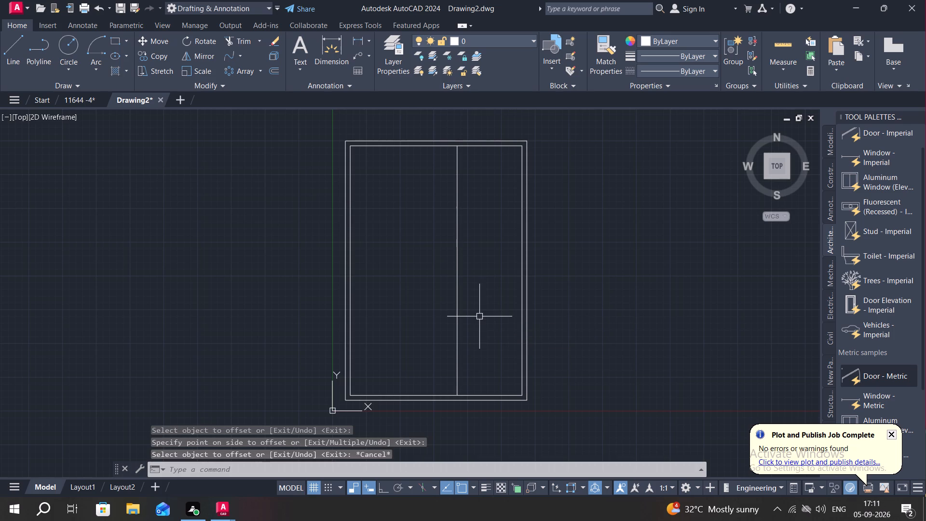
# Offset the inner left wall line 11' toward the inside of the plan.
pyautogui.press('o')
pyautogui.press('space')
pyautogui.write('11')
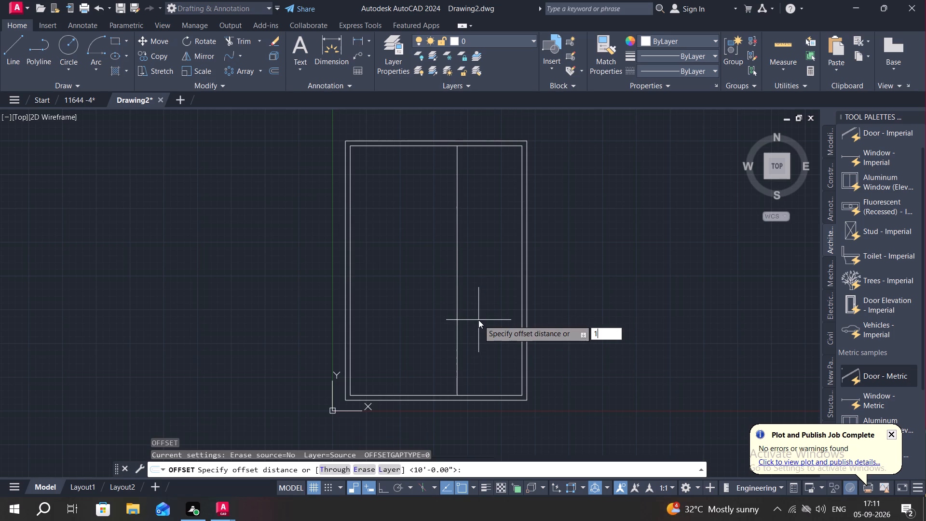
pyautogui.press("'")
pyautogui.press('Return')
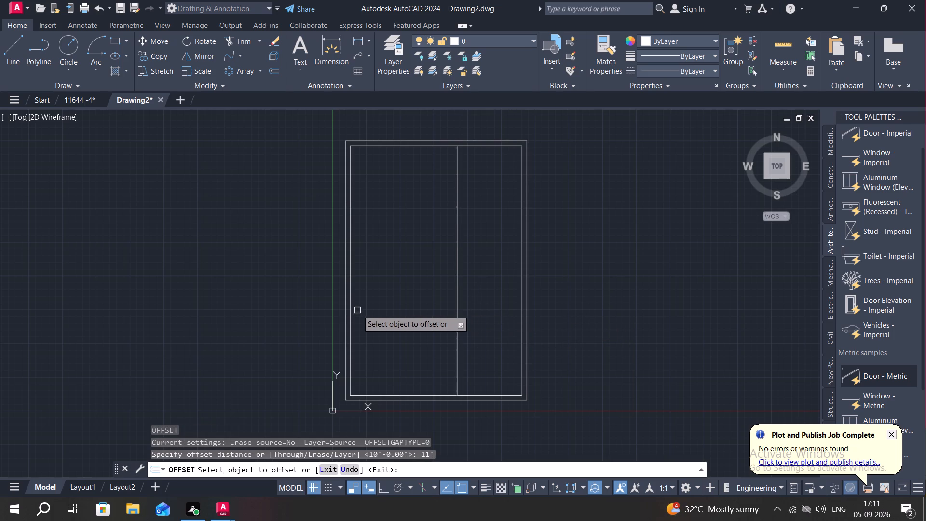
pyautogui.click(350, 302)
pyautogui.click(399, 303)
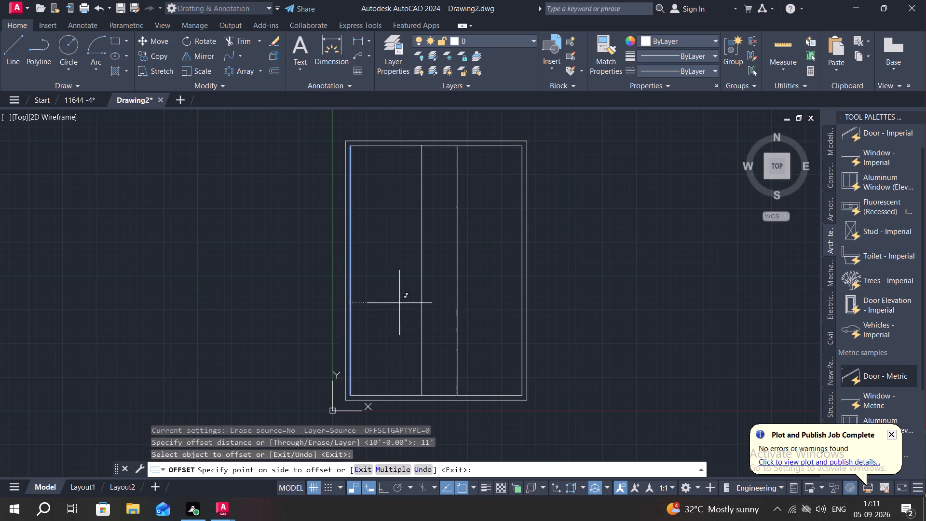
# Measure the gap between the two vertical partition lines.
pyautogui.click(784, 45)
pyautogui.scroll(2, 441, 168)
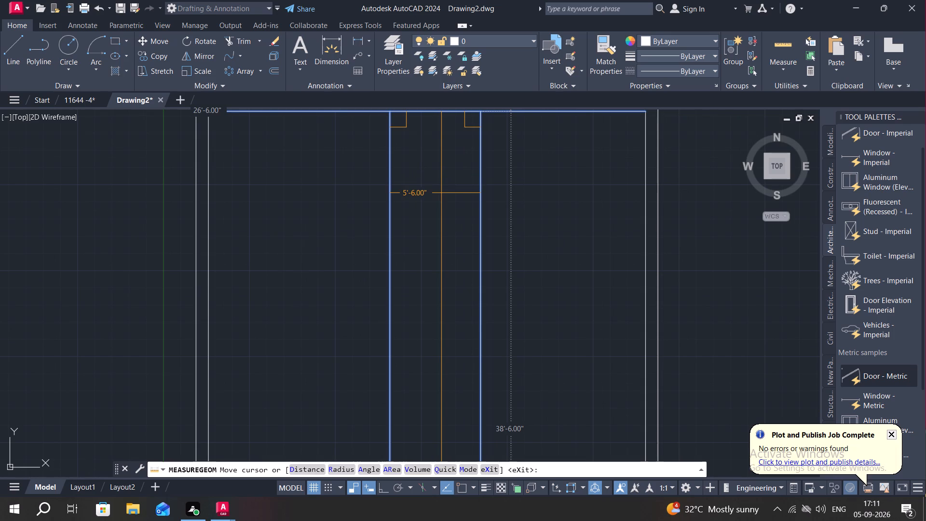
pyautogui.press('Escape')
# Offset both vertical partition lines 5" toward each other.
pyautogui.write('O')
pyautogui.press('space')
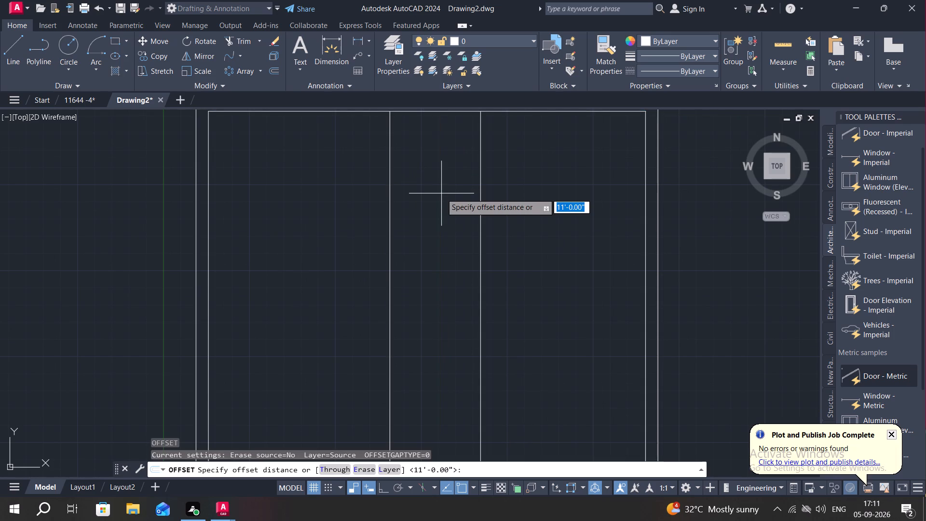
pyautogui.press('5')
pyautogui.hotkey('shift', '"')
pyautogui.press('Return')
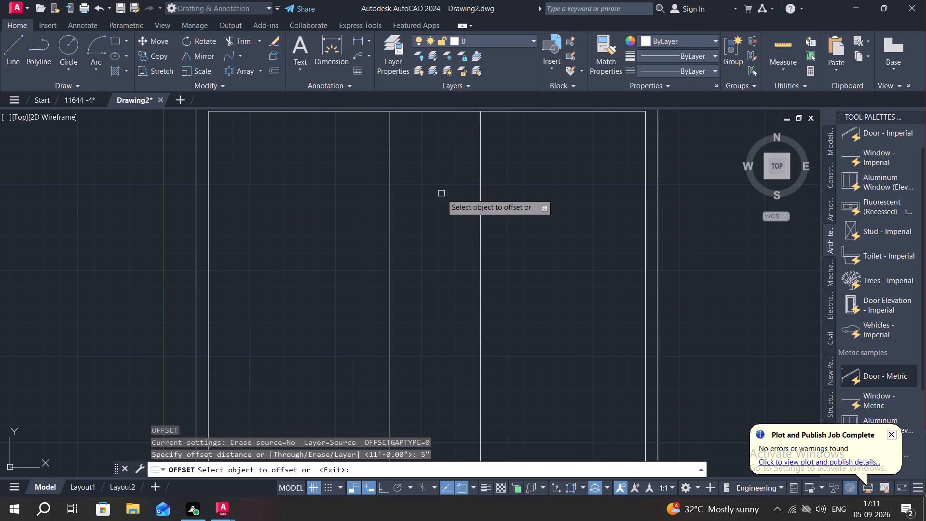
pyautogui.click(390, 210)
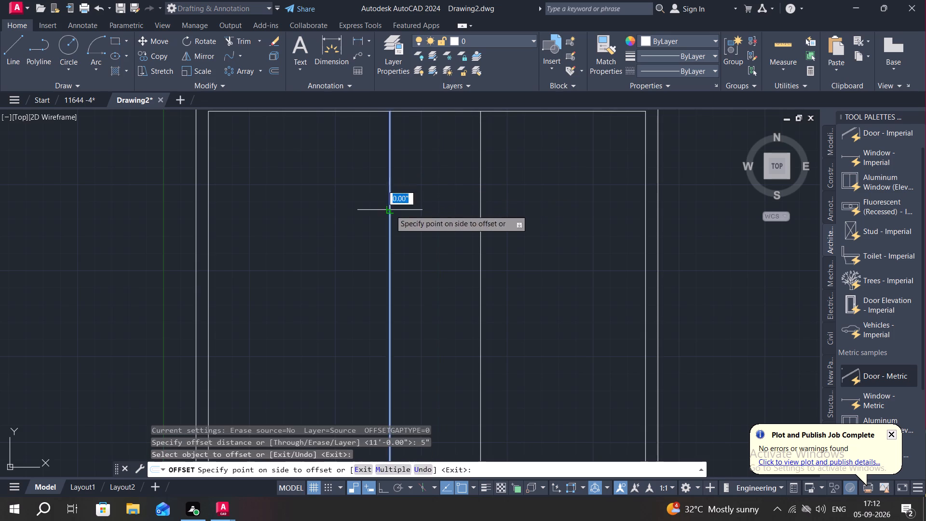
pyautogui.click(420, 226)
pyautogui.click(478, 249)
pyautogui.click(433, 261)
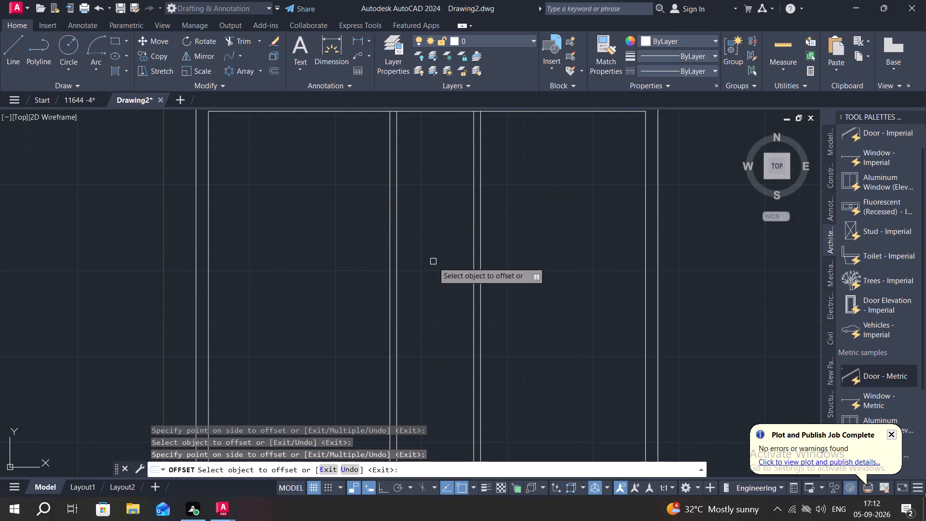
# Measure the clear width between the two 5" partition walls.
pyautogui.click(776, 46)
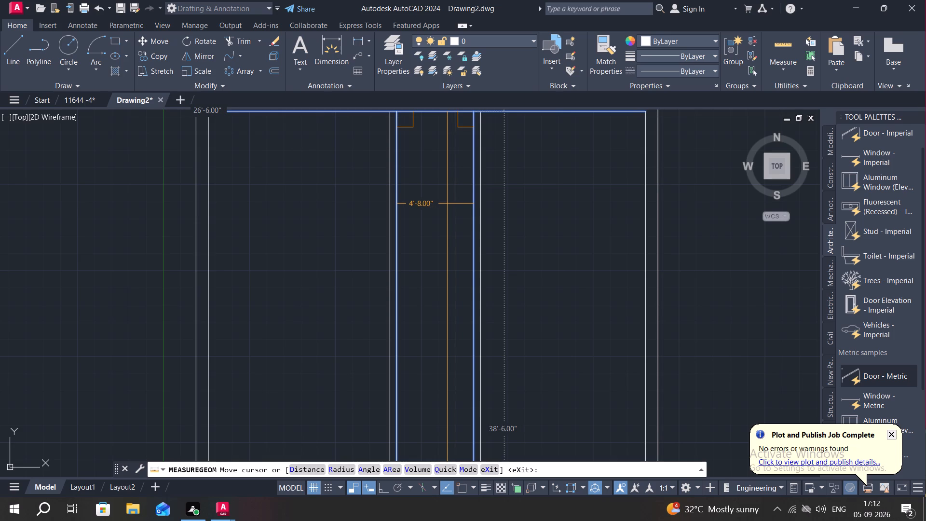
pyautogui.press('Escape')
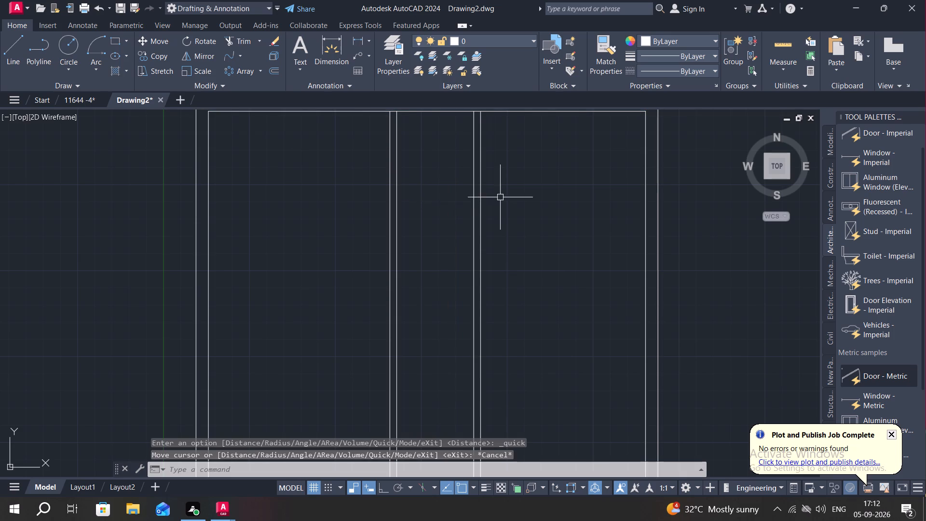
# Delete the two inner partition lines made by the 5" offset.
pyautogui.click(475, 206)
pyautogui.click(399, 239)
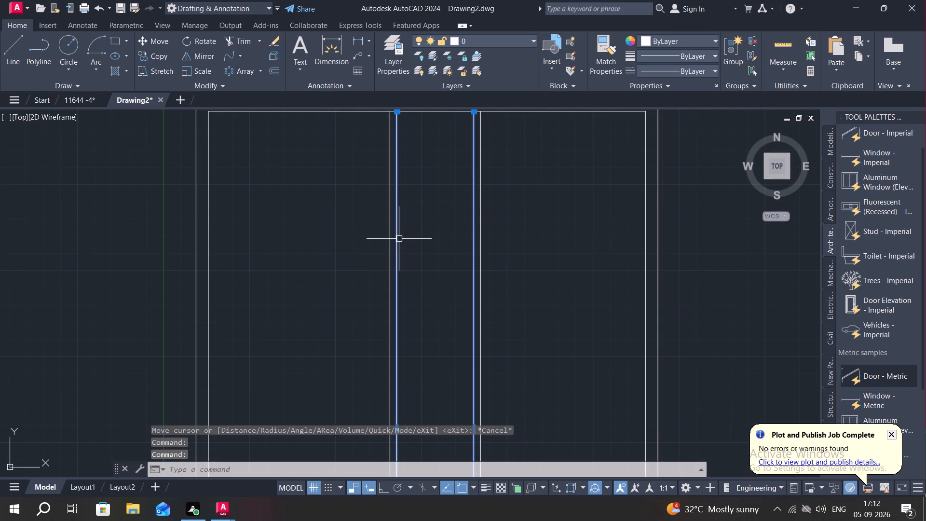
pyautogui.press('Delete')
# Offset both vertical partition lines 6" toward each other to form the partition wall thickness.
pyautogui.write('O')
pyautogui.press('space')
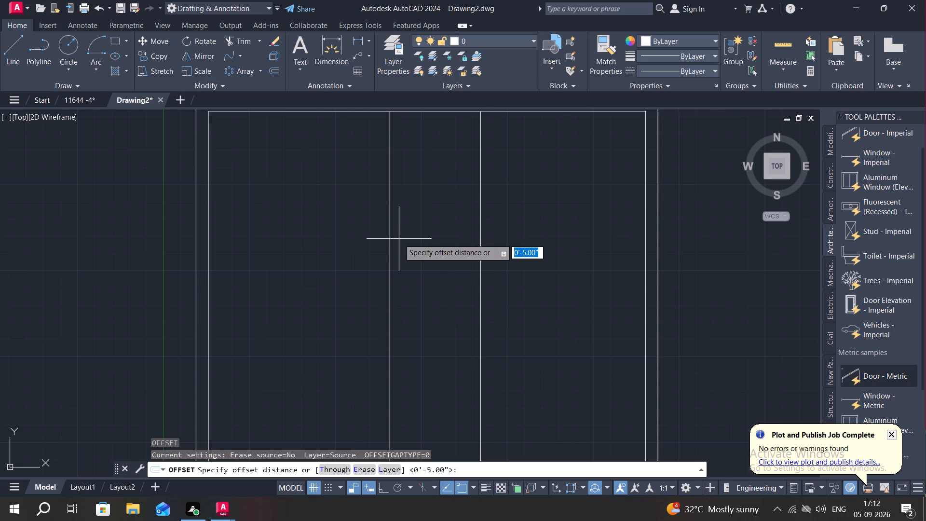
pyautogui.write('6"')
pyautogui.press('Return')
pyautogui.click(387, 235)
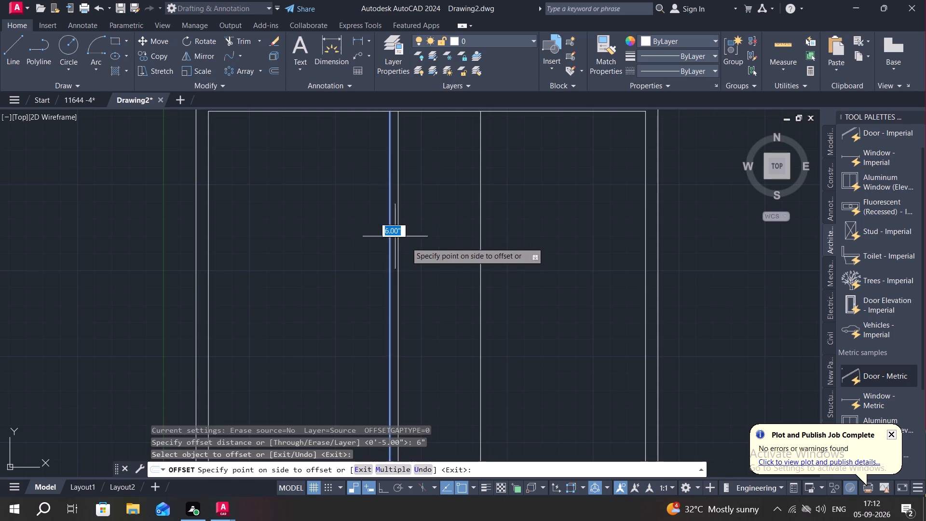
pyautogui.click(423, 251)
pyautogui.click(479, 253)
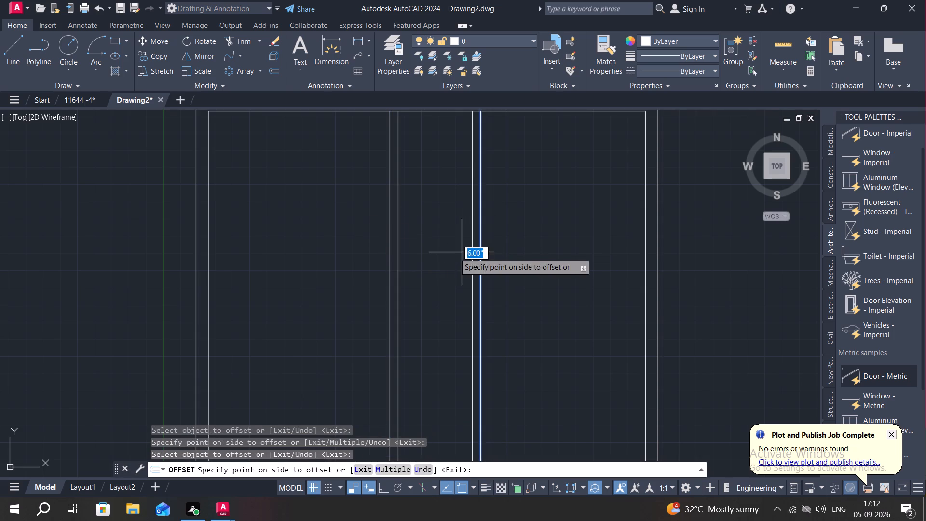
pyautogui.click(434, 259)
# Measure the clear width between the two 6" partition walls.
pyautogui.click(781, 48)
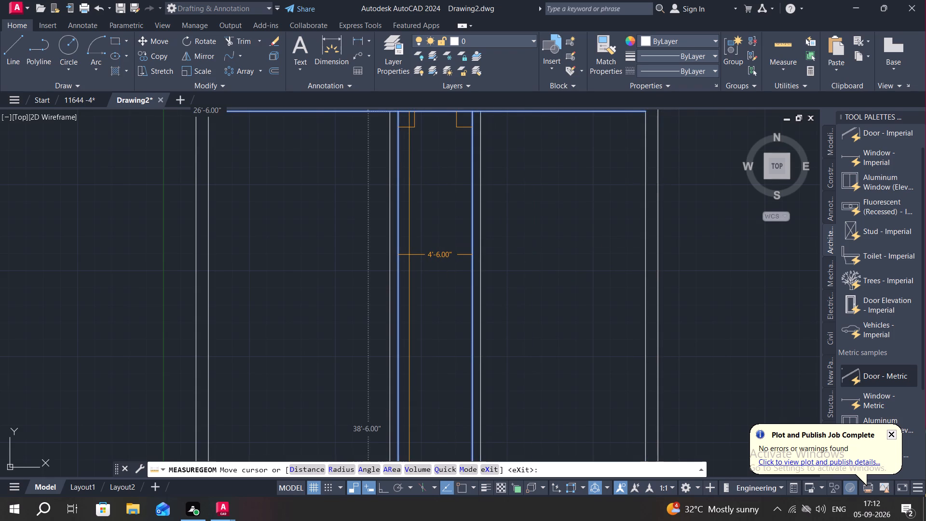
pyautogui.press('Escape')
# Offset the top inner wall line 7'6" downward into the plan.
pyautogui.press('o')
pyautogui.press('space')
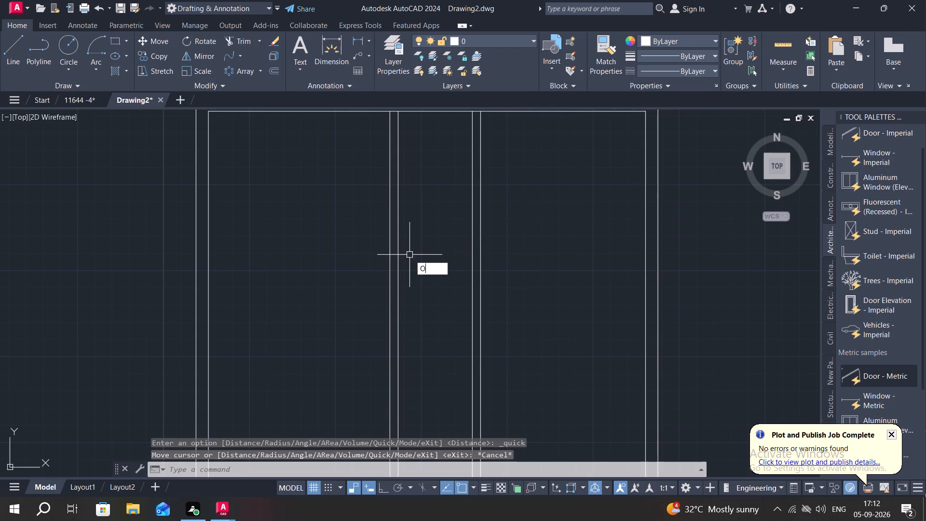
pyautogui.write("7'")
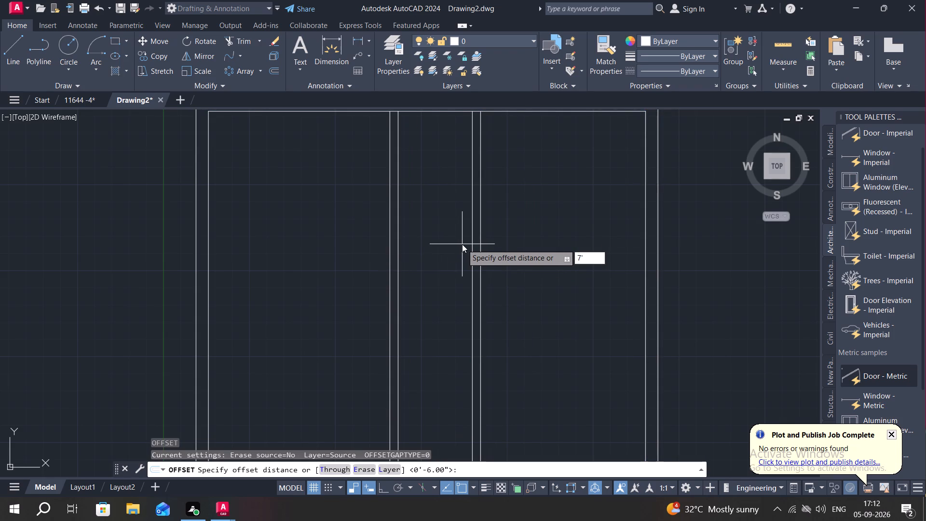
pyautogui.write('6"')
pyautogui.press('space')
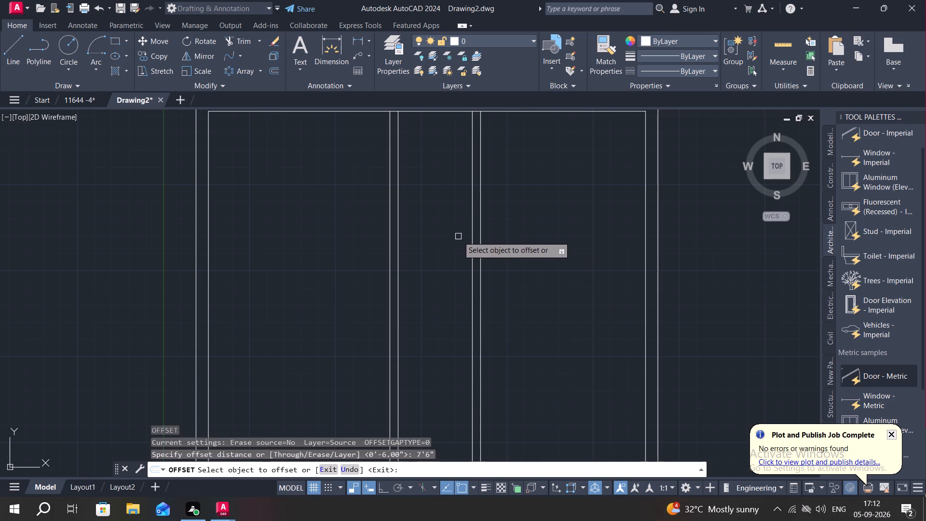
pyautogui.moveTo(466, 244); pyautogui.dragTo(499, 298, button='middle')
pyautogui.click(473, 165)
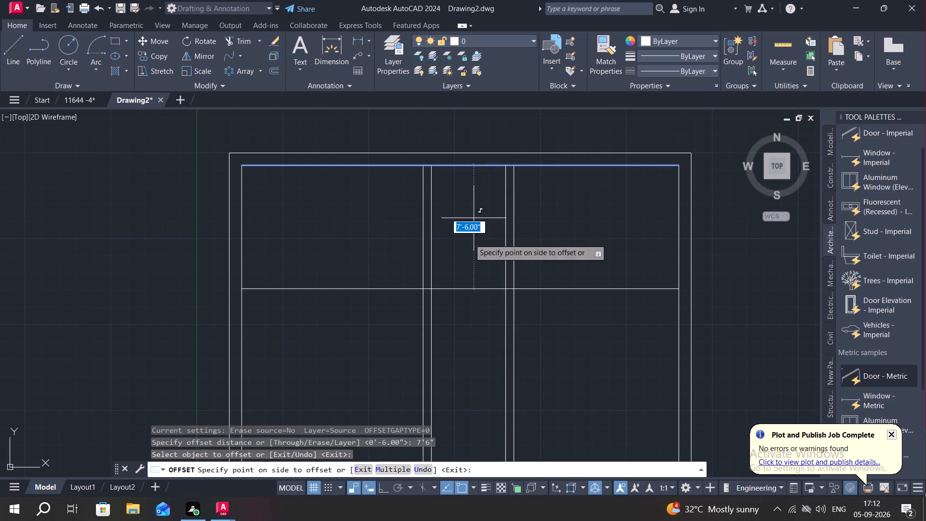
pyautogui.click(468, 242)
pyautogui.press('Escape')
# Trim the 7'6" offset line on both sides so it only spans between the two vertical partition walls.
pyautogui.press('t')
pyautogui.press('r')
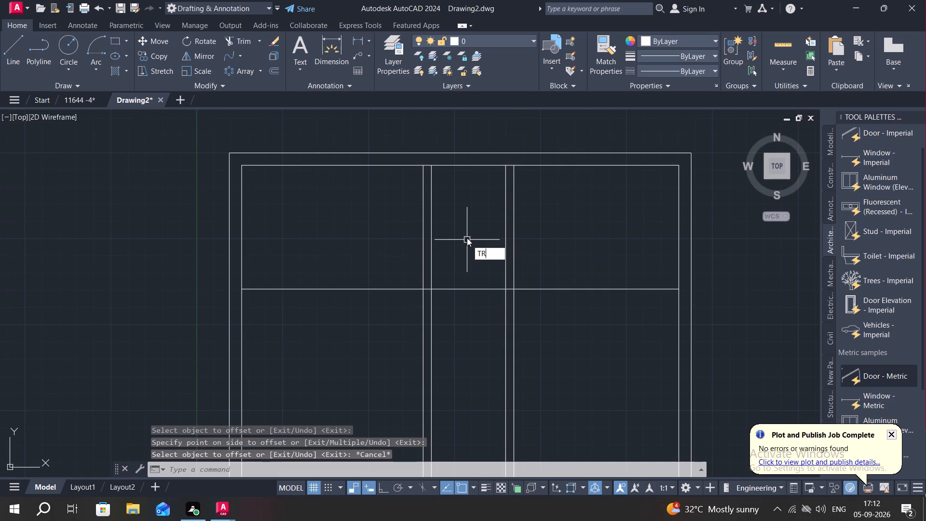
pyautogui.press('space')
pyautogui.click(377, 286)
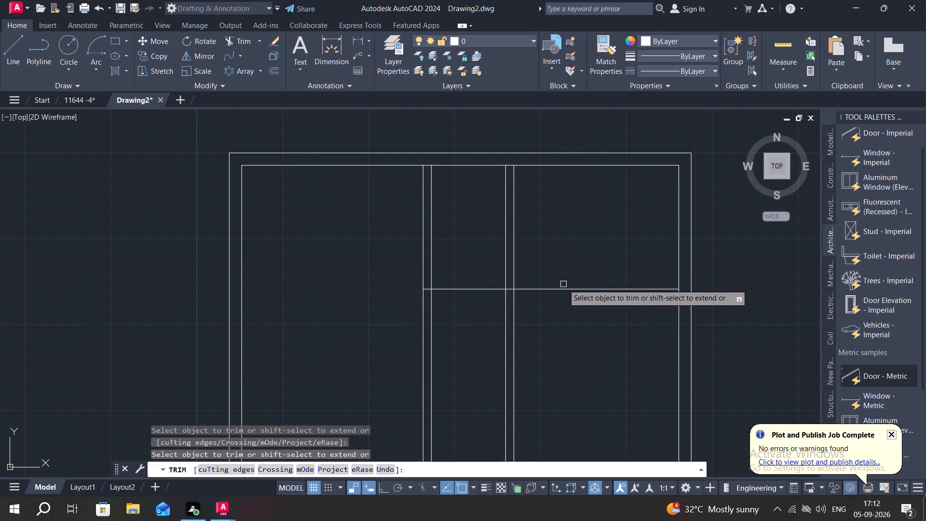
pyautogui.click(567, 288)
pyautogui.press('Escape')
# Offset the top inner wall line 12' downward across the full plan width.
pyautogui.write('O')
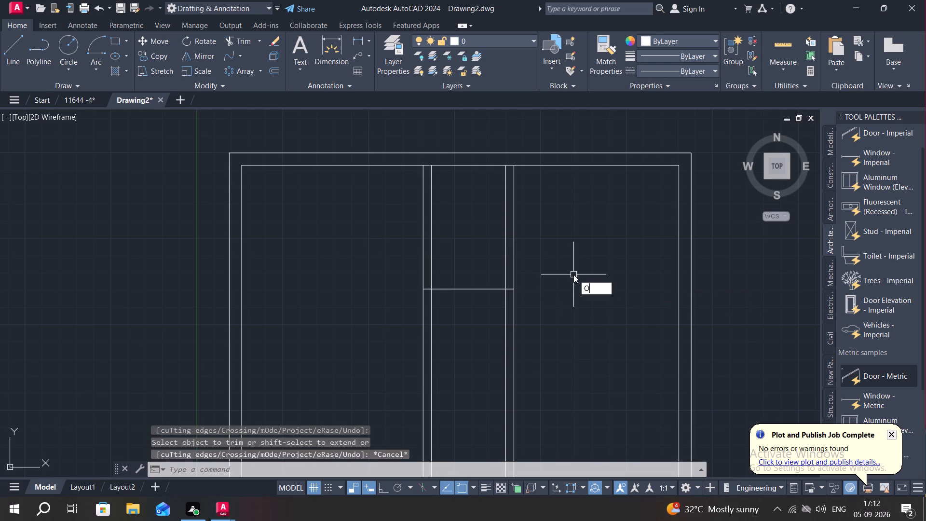
pyautogui.press('space')
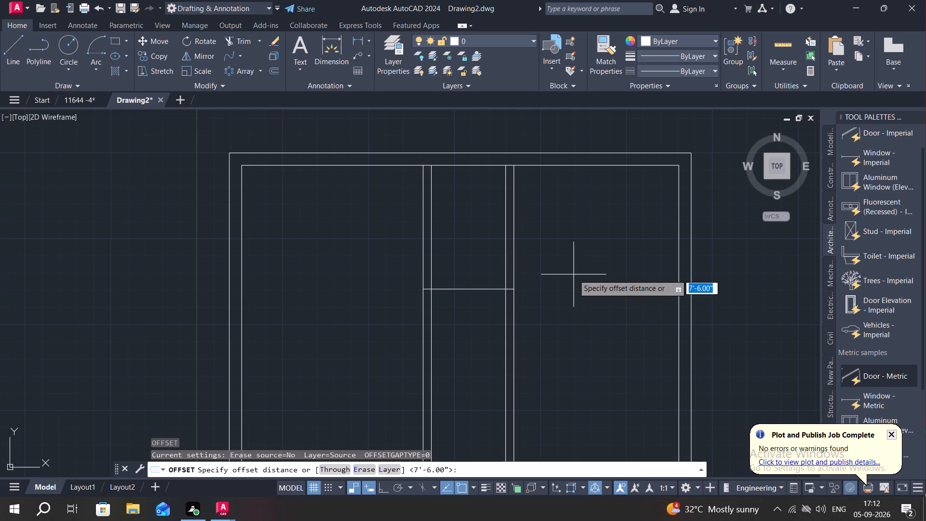
pyautogui.write("12'")
pyautogui.press('space')
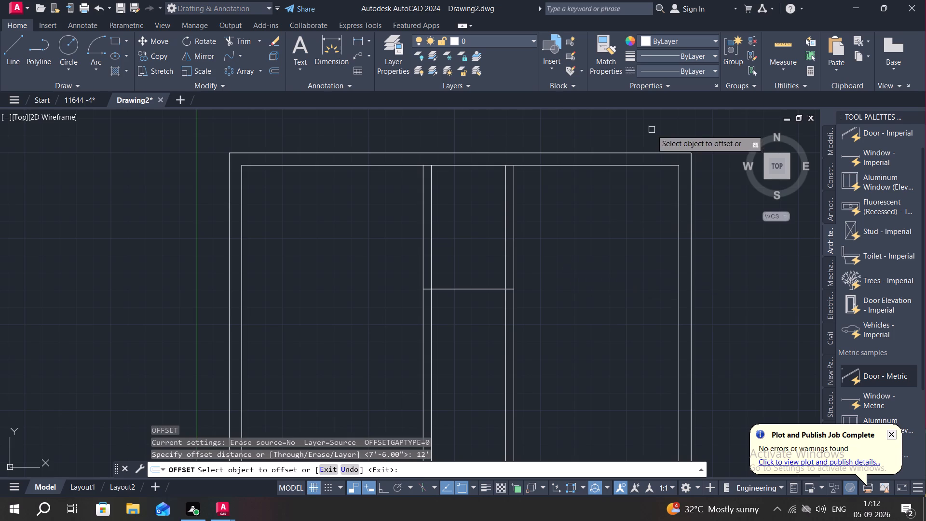
pyautogui.click(641, 165)
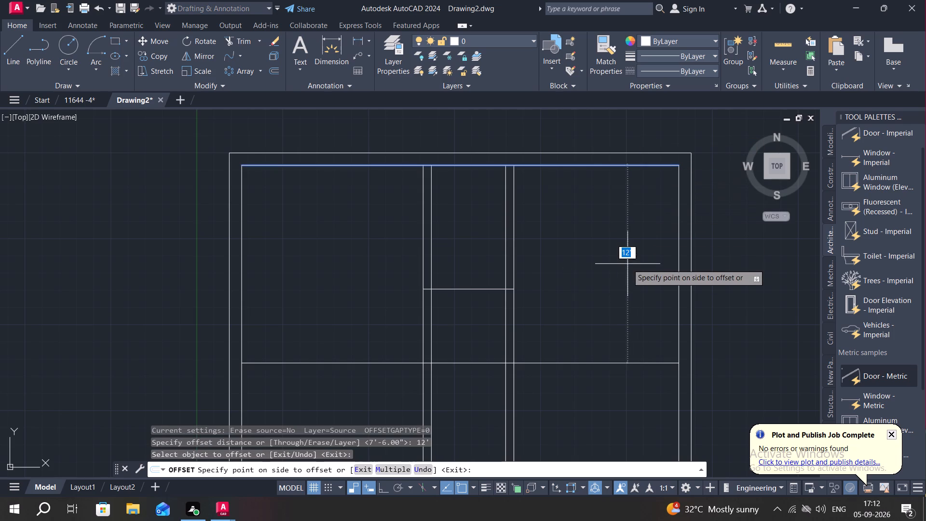
pyautogui.click(627, 264)
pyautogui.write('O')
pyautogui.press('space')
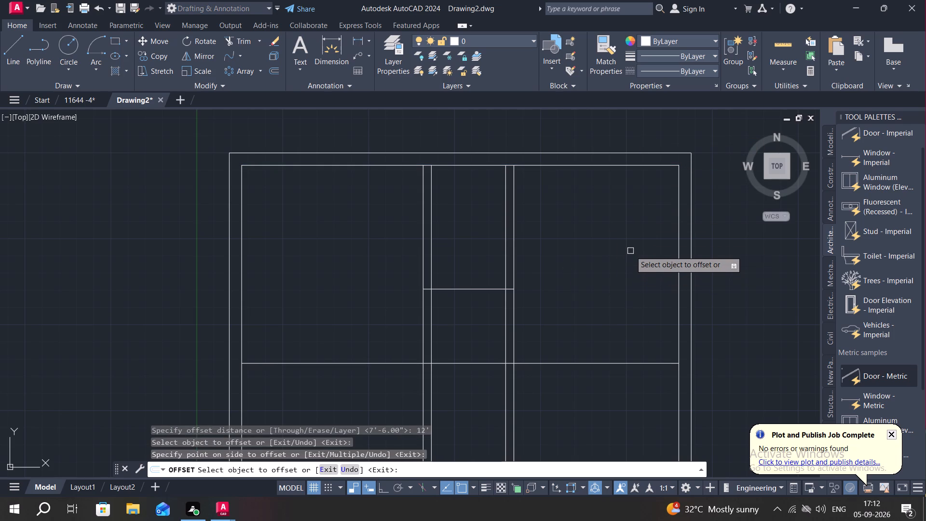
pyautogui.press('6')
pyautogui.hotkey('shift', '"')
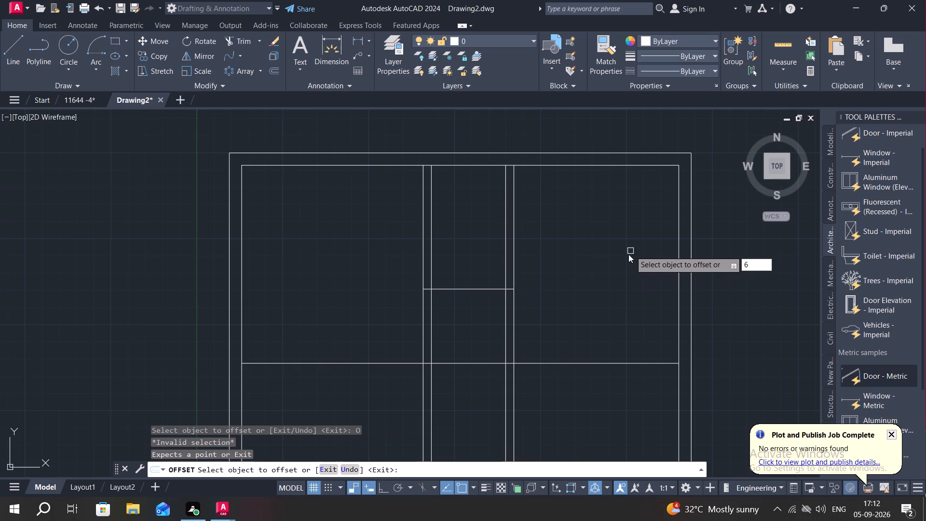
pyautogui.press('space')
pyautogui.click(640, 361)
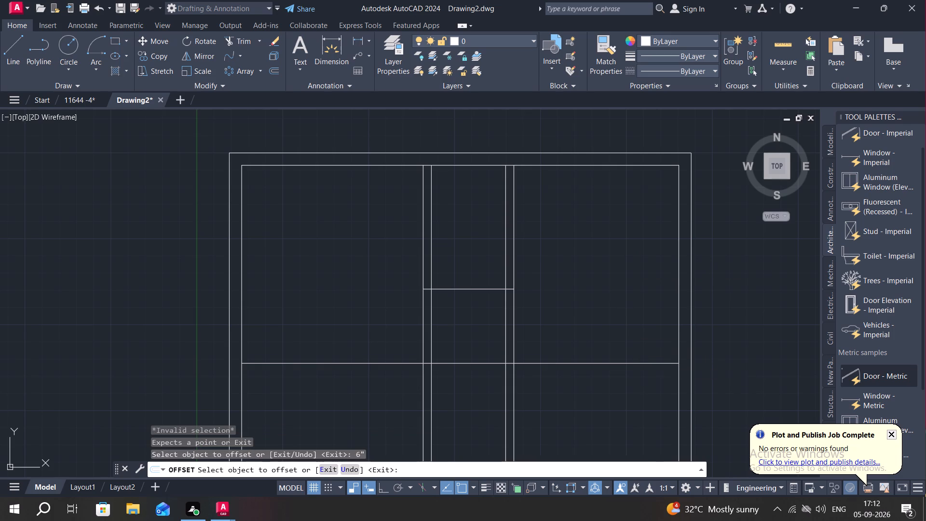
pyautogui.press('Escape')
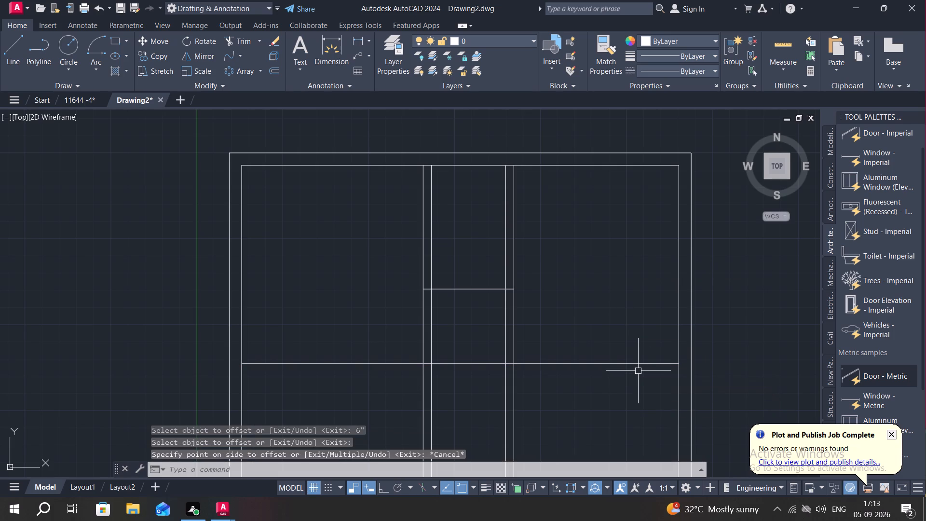
# Offset the horizontal line 12' below the top inner wall by 6" downward to form the partition thickness.
pyautogui.press('o')
pyautogui.press('space')
pyautogui.press('6')
pyautogui.hotkey('shift', '"')
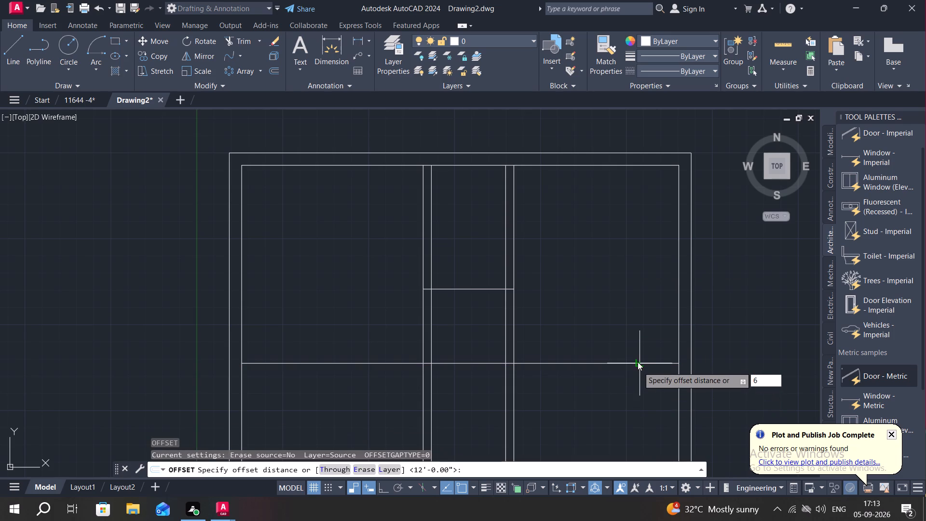
pyautogui.press('Return')
pyautogui.click(650, 366)
pyautogui.click(650, 383)
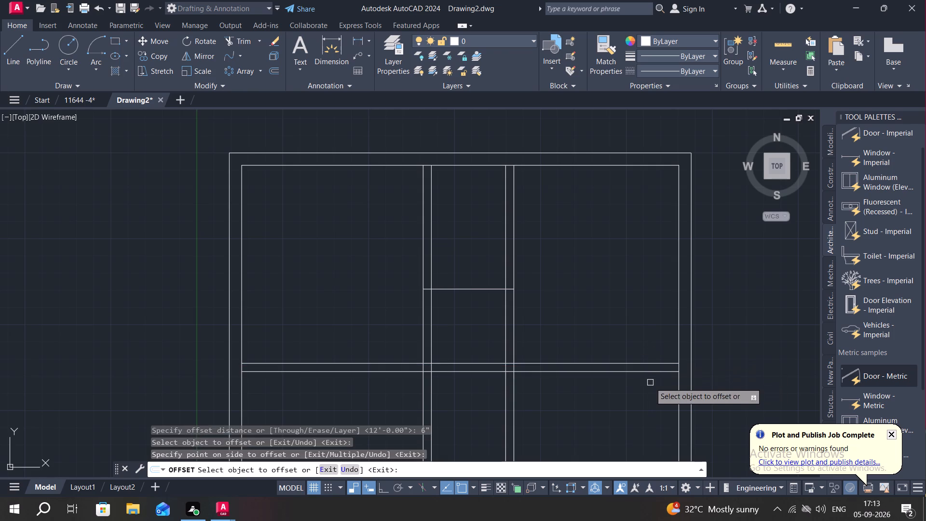
pyautogui.press('`')
pyautogui.press('Escape')
# Trim away the four vertical partition lines below the full-width horizontal partition wall.
pyautogui.moveTo(643, 376); pyautogui.dragTo(647, 268, button='middle')
pyautogui.scroll(1, 646, 274)
pyautogui.scroll(-2, 644, 296)
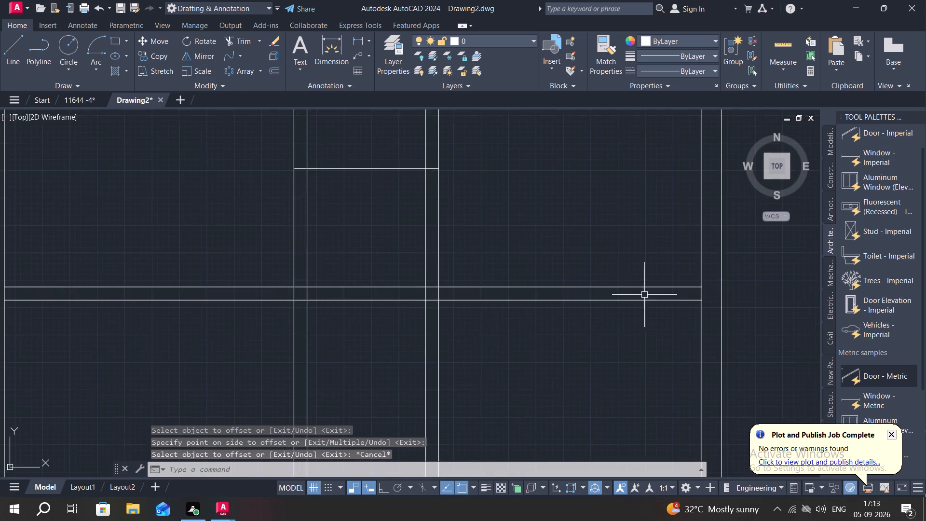
pyautogui.moveTo(640, 369); pyautogui.dragTo(638, 188, button='middle')
pyautogui.moveTo(629, 301); pyautogui.dragTo(635, 212, button='middle')
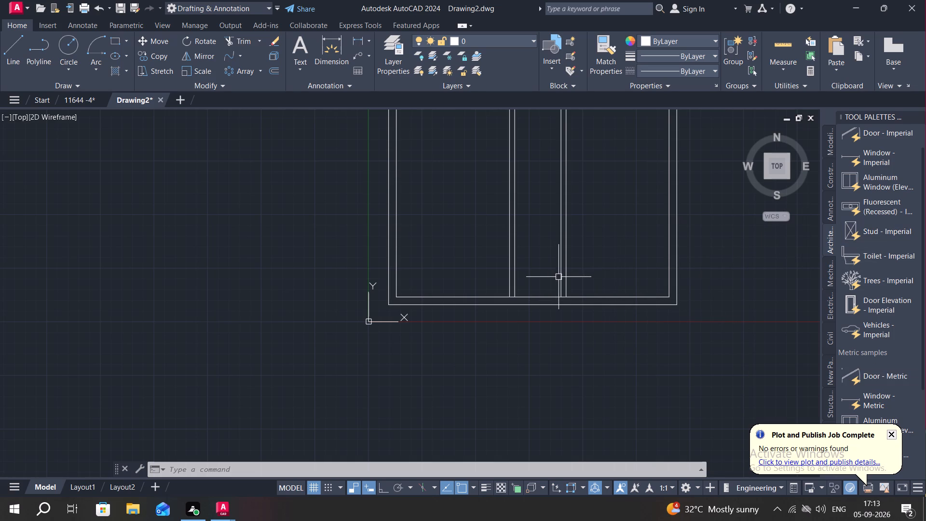
pyautogui.scroll(-1, 555, 276)
pyautogui.press('t')
pyautogui.press('r')
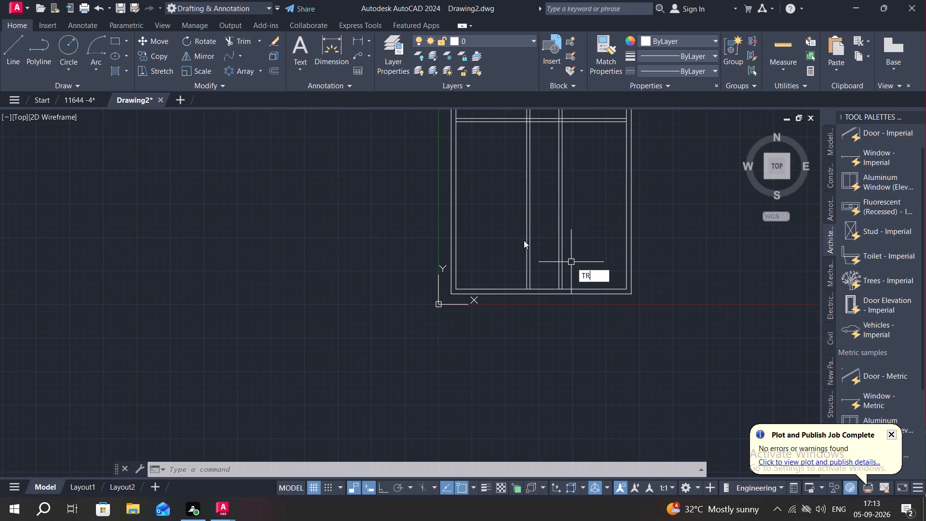
pyautogui.press('space')
pyautogui.moveTo(513, 248); pyautogui.dragTo(583, 232)
pyautogui.press('Escape')
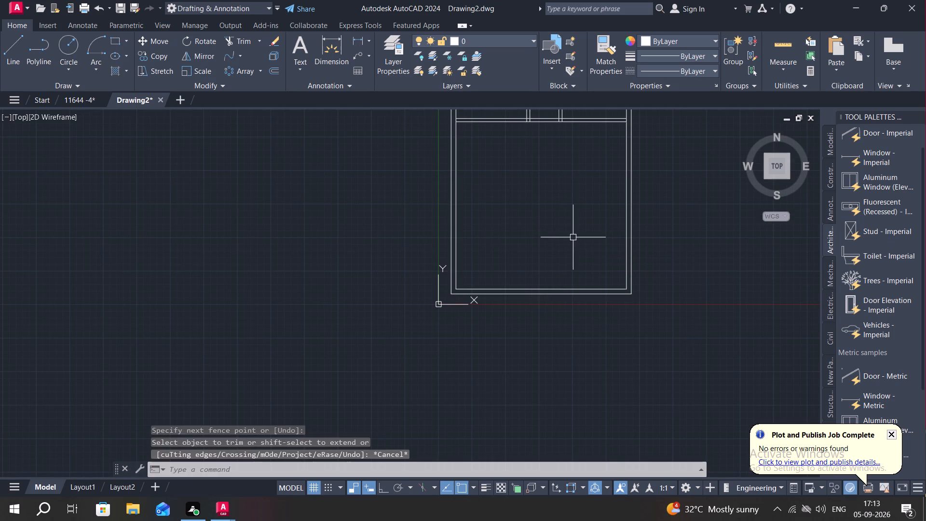
# Offset the right inner wall line 13'11" toward the inside of the plan.
pyautogui.write('O')
pyautogui.press('space')
pyautogui.write('13')
pyautogui.press("'")
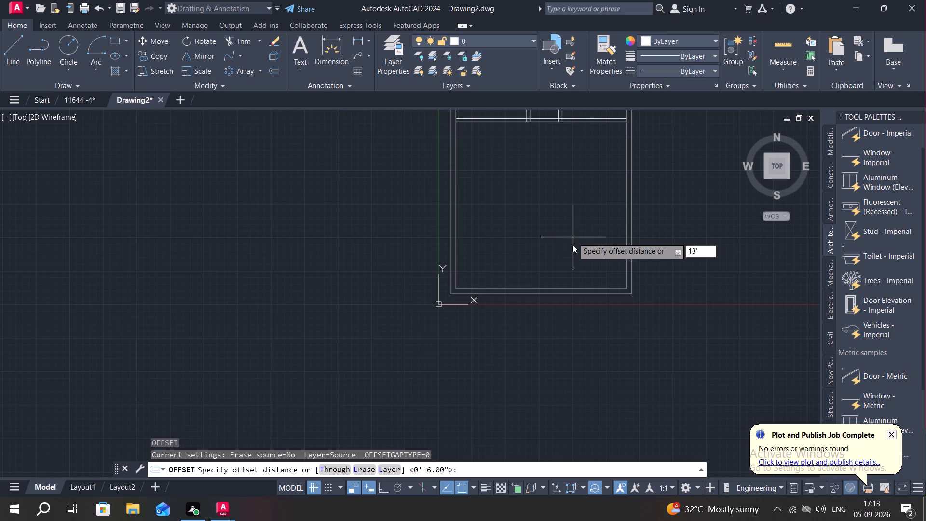
pyautogui.write('11')
pyautogui.hotkey('shift', '"')
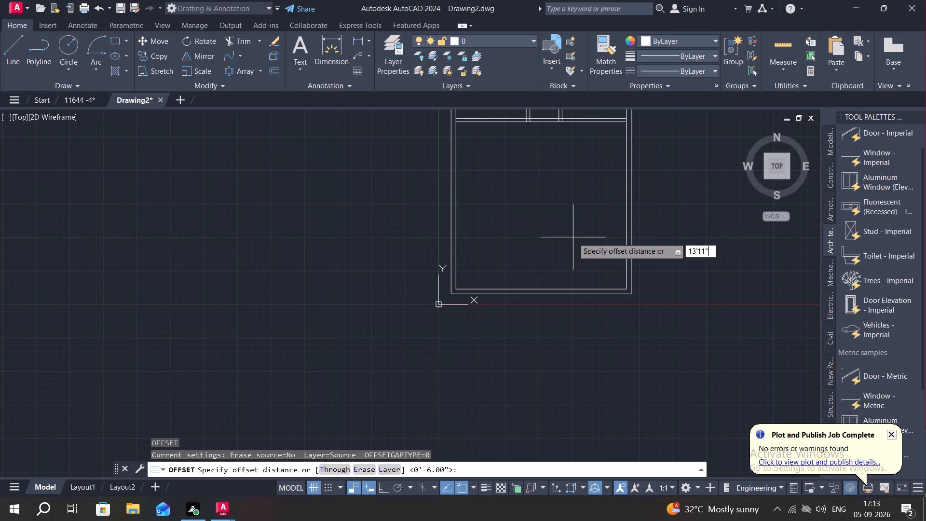
pyautogui.press('space')
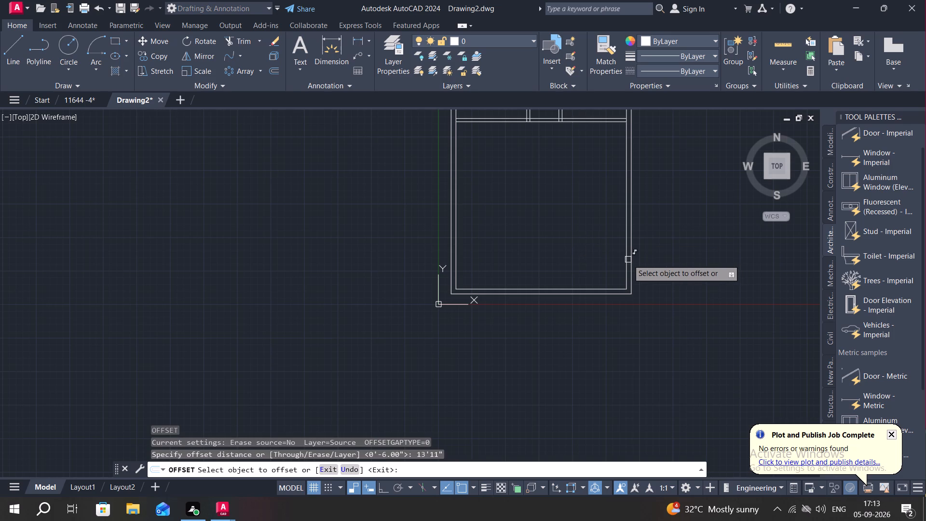
pyautogui.click(626, 259)
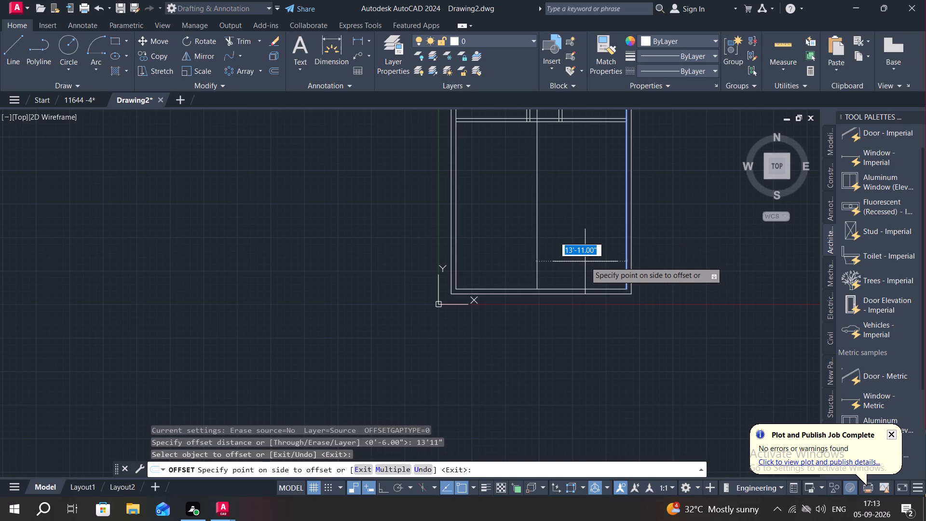
pyautogui.click(585, 261)
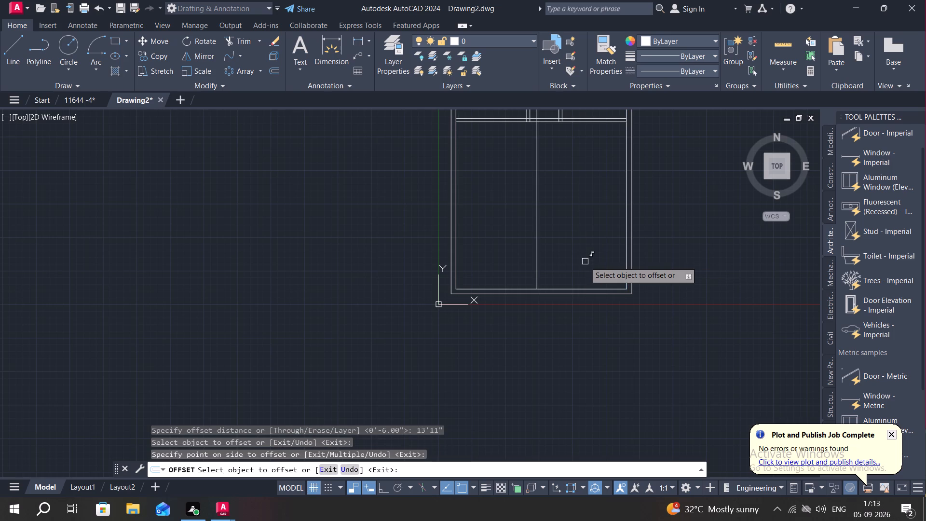
pyautogui.press('Escape')
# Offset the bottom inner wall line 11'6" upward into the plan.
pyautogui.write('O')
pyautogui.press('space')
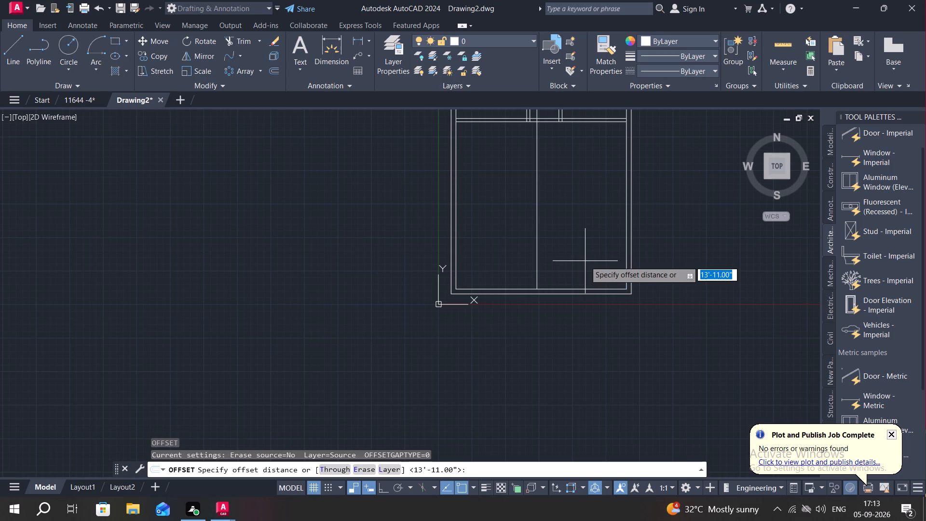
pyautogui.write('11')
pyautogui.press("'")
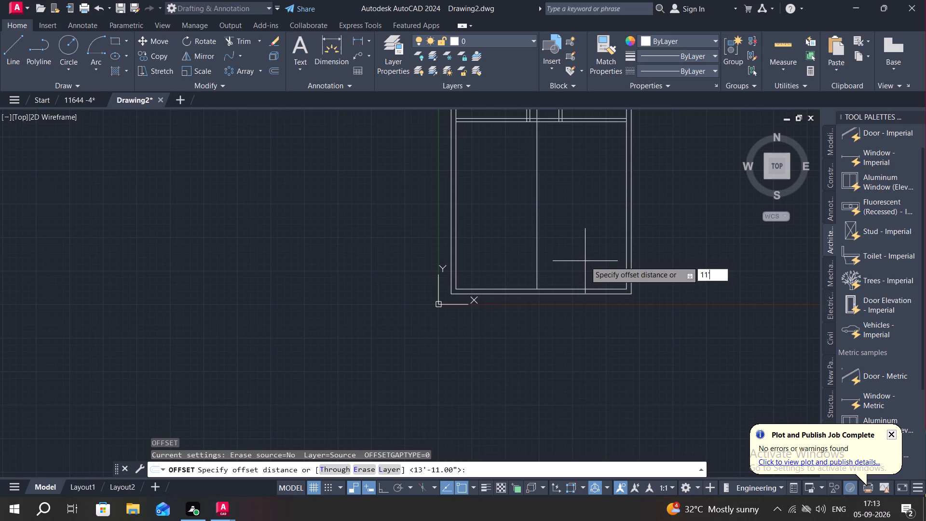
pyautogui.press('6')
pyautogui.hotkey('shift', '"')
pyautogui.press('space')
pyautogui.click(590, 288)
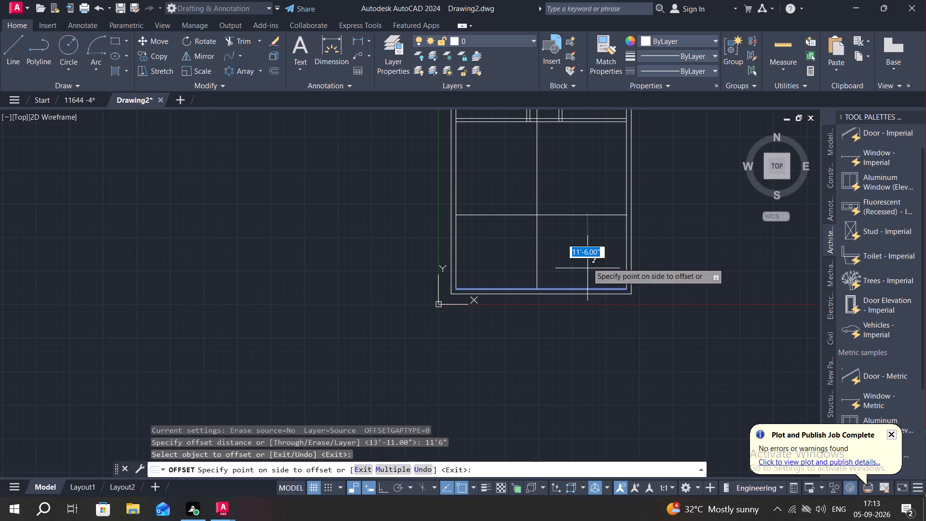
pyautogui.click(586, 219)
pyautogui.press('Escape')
# Measure the room enclosed by the horizontal partition, the 13'11" offset line and the 11'6" offset line.
pyautogui.moveTo(582, 176); pyautogui.dragTo(607, 227, button='middle')
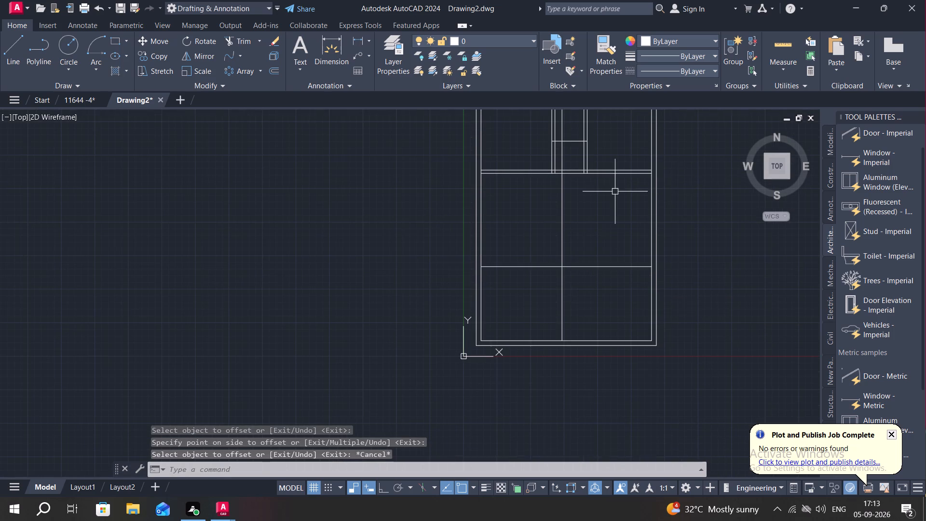
pyautogui.click(779, 54)
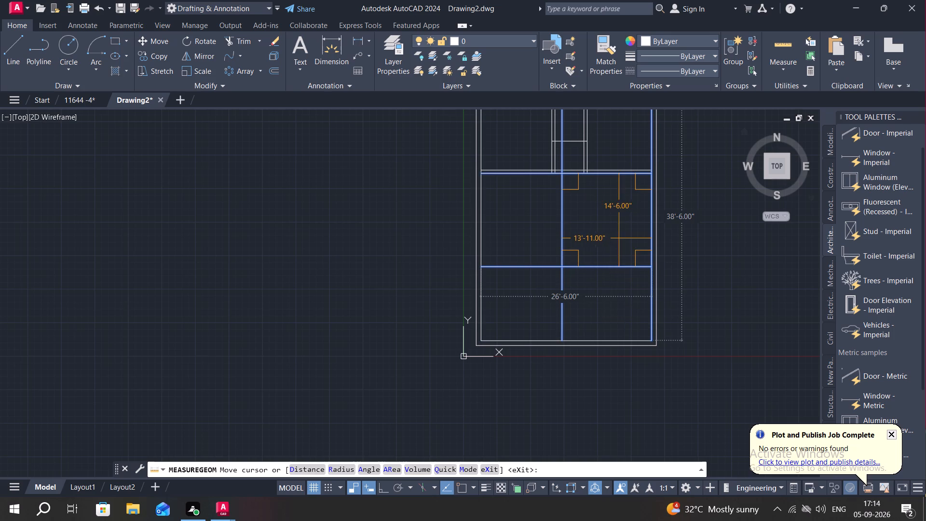
pyautogui.moveTo(620, 197); pyautogui.dragTo(625, 279, button='middle')
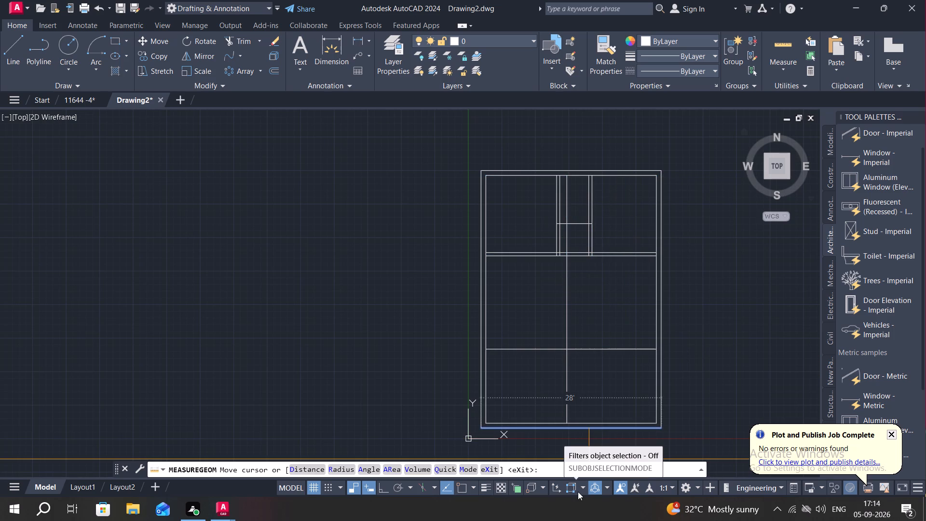
pyautogui.press('Escape')
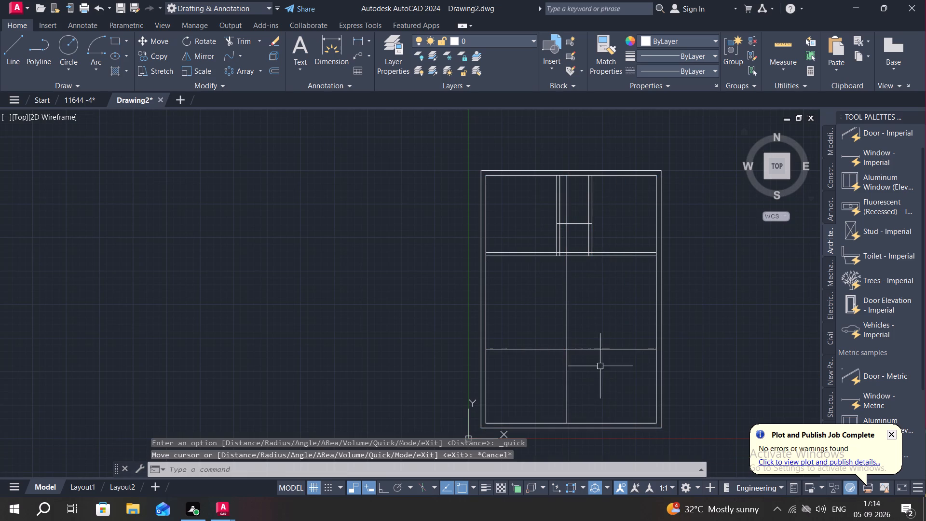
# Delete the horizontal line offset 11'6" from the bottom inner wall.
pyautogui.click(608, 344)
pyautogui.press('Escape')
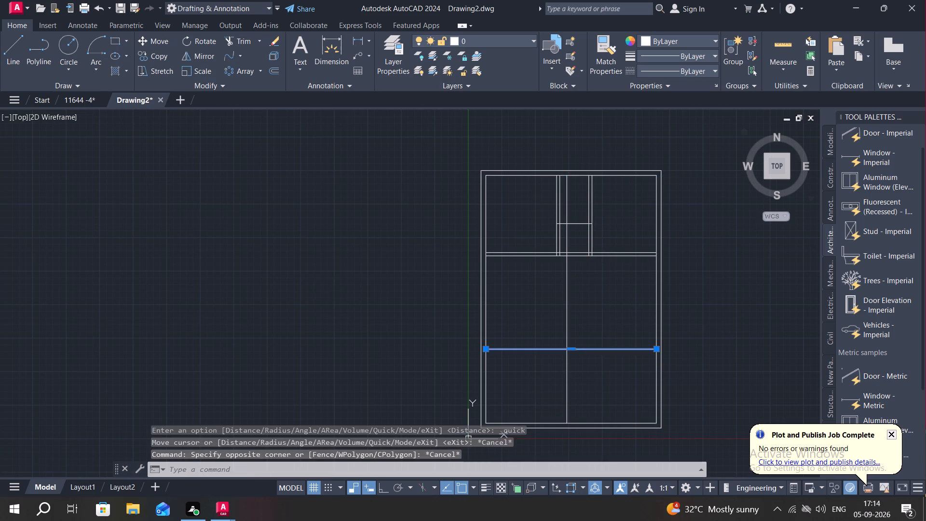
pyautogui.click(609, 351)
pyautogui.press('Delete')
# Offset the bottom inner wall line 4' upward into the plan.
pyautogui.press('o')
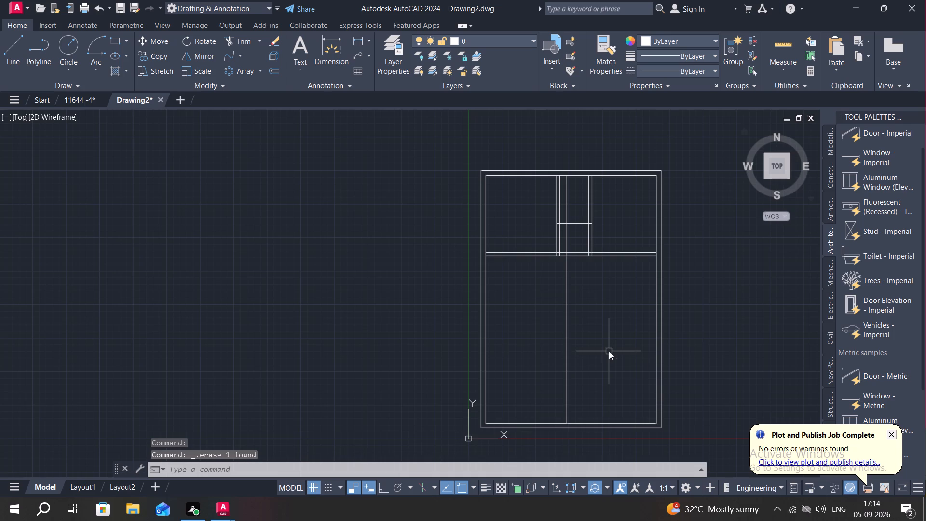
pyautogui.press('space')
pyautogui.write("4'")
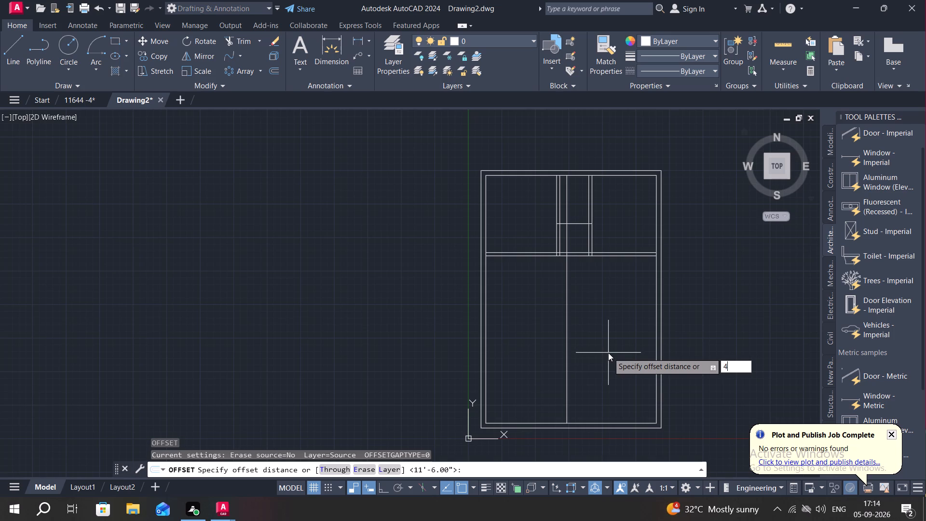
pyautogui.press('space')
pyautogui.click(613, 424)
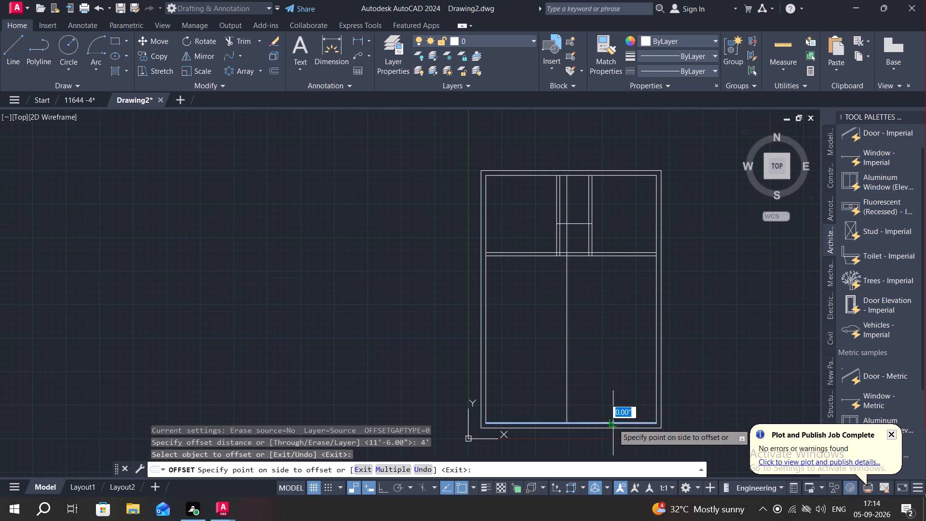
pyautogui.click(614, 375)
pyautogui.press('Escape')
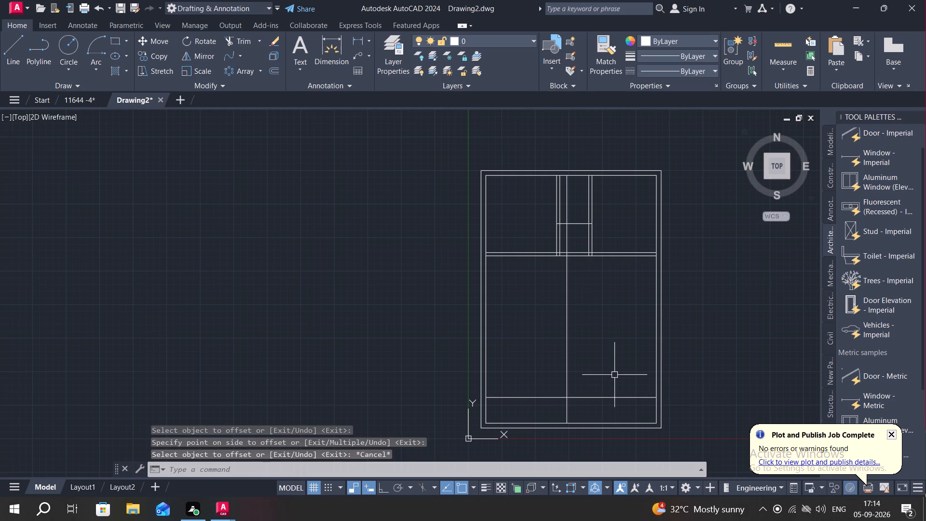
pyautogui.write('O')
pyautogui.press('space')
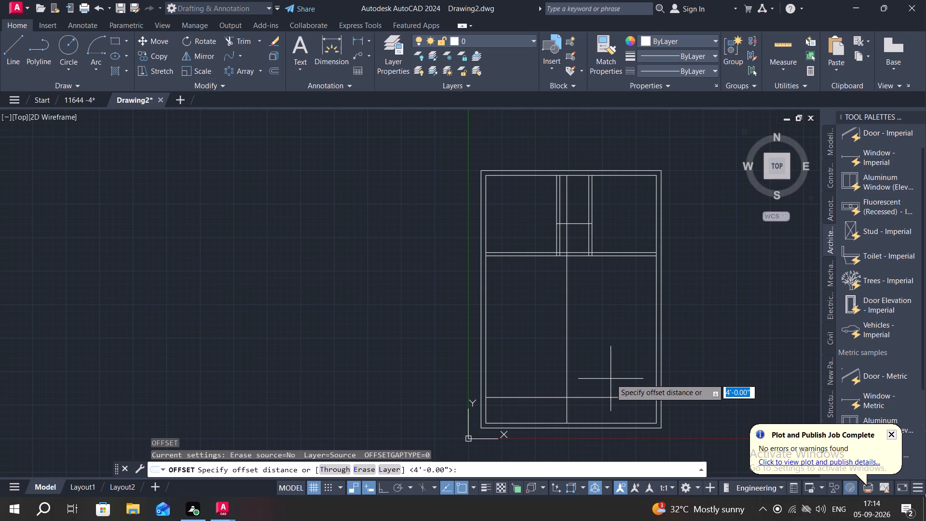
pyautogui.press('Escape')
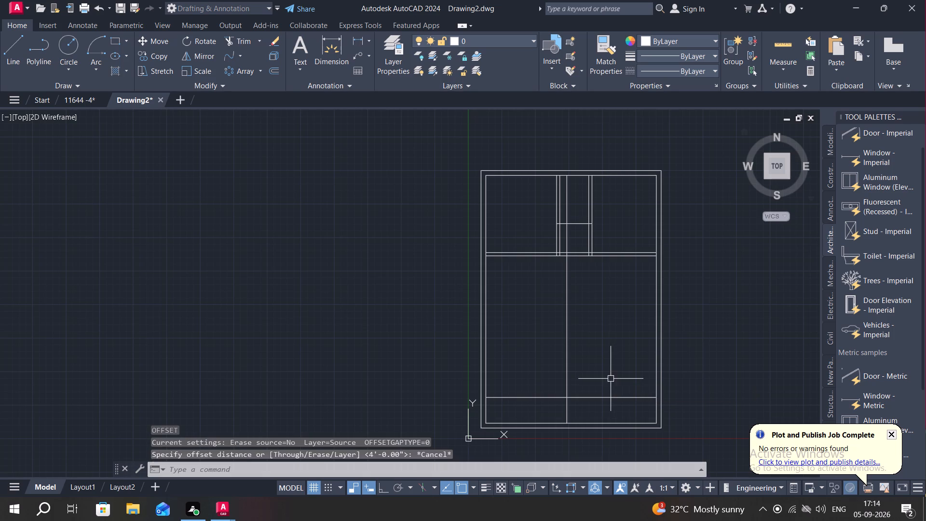
# Trim away the bottom inner wall line and the line offset 4' above it, on both sides of the vertical line.
pyautogui.write('TR')
pyautogui.press('space')
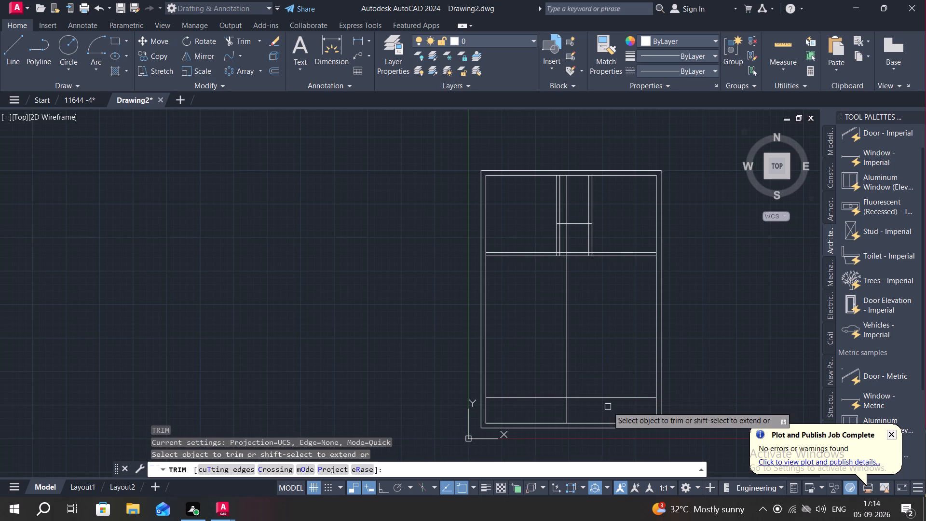
pyautogui.click(608, 421)
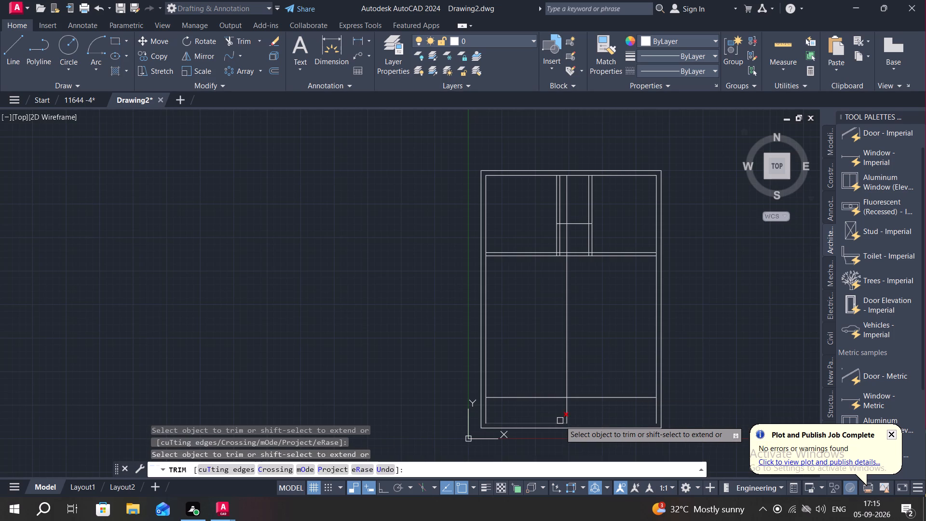
pyautogui.click(560, 421)
pyautogui.click(558, 398)
pyautogui.click(591, 397)
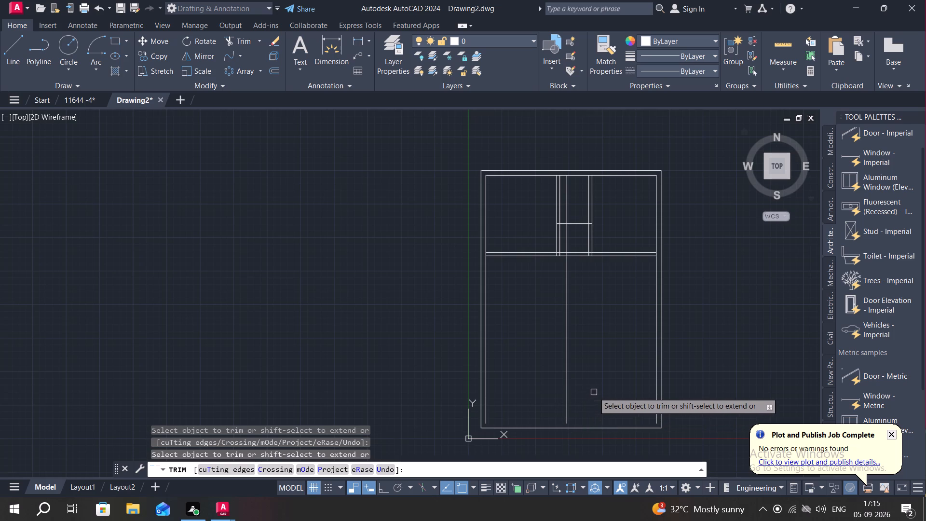
pyautogui.press('Escape')
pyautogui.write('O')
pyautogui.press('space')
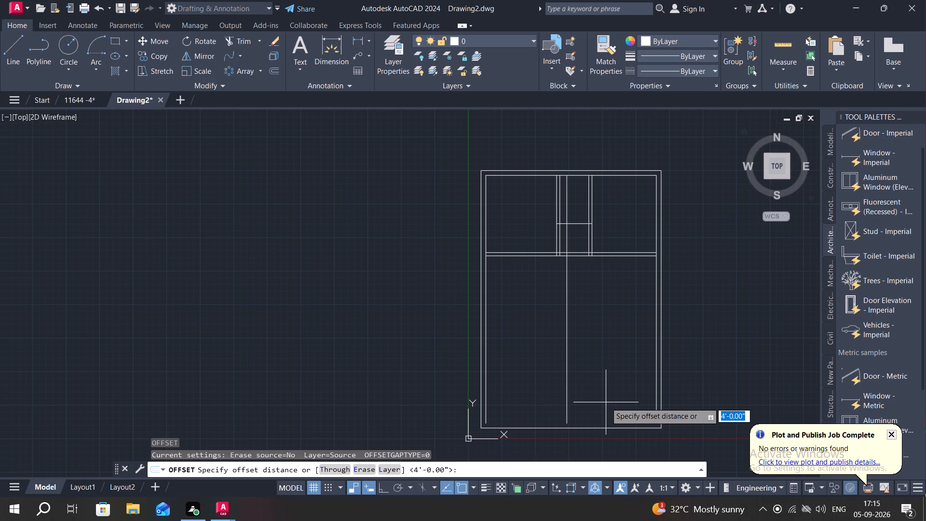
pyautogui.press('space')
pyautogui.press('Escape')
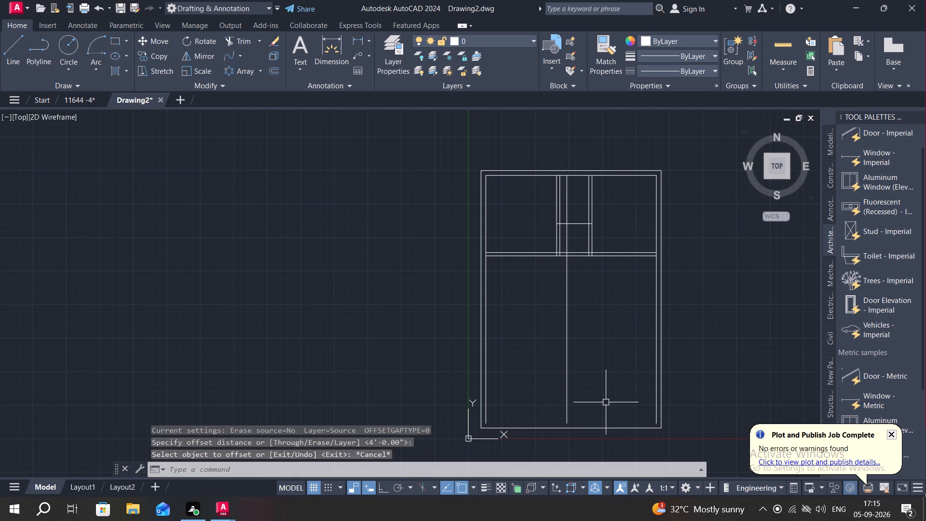
# Break the outer wall outline at its bottom-right corner with the Break at Point command.
pyautogui.write('BRE')
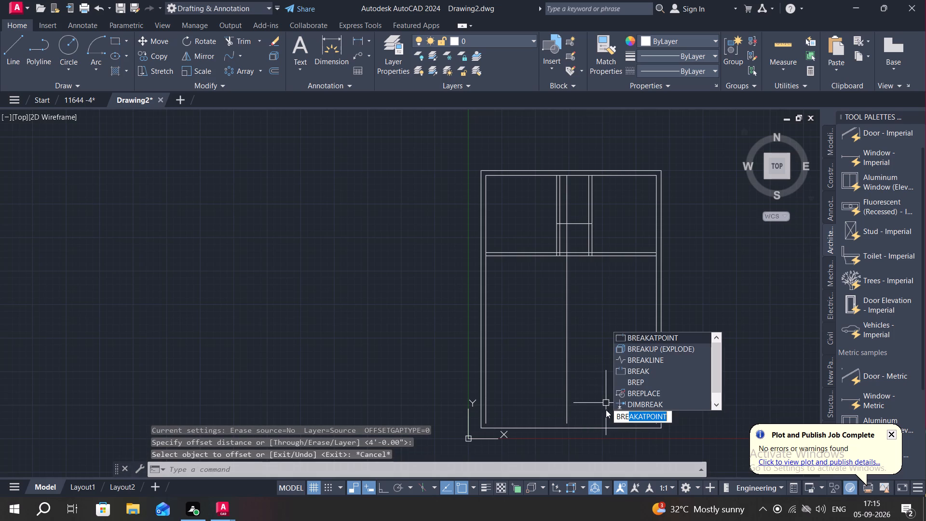
pyautogui.click(634, 419)
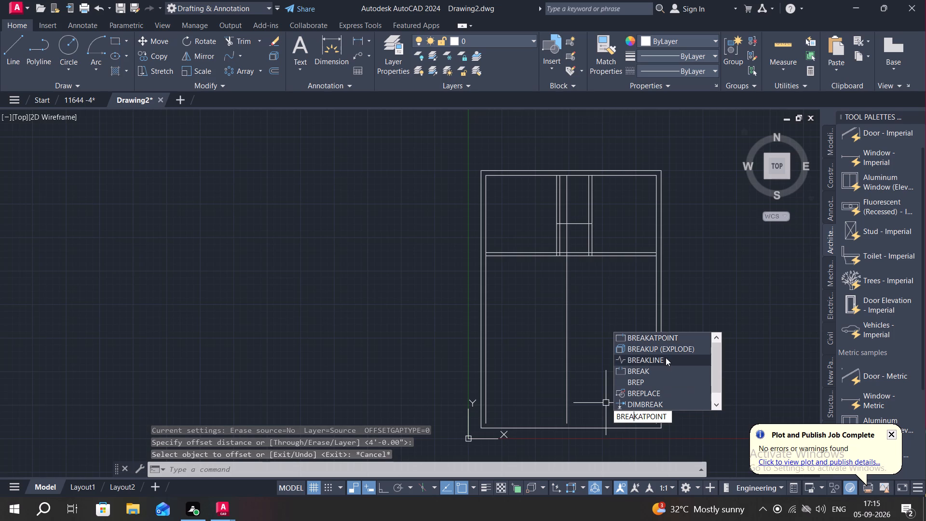
pyautogui.click(672, 334)
pyautogui.click(619, 428)
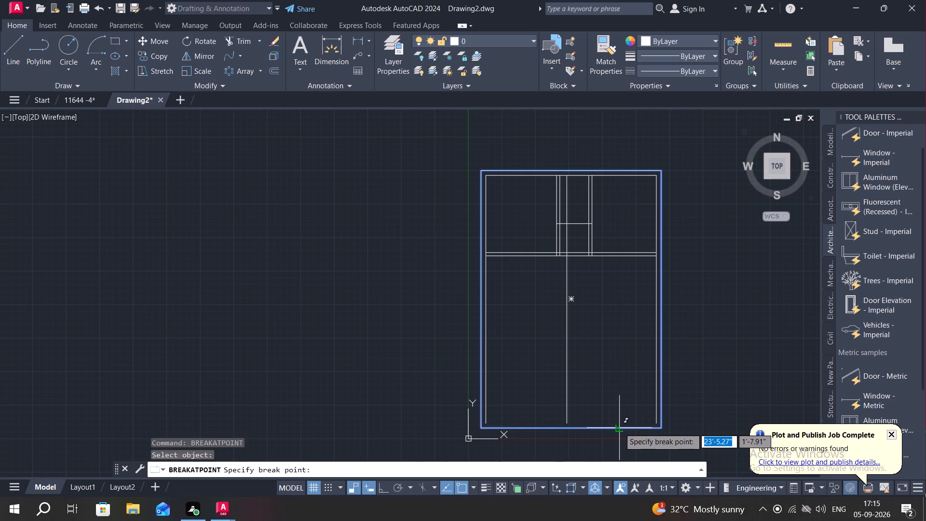
pyautogui.click(663, 429)
pyautogui.press('space')
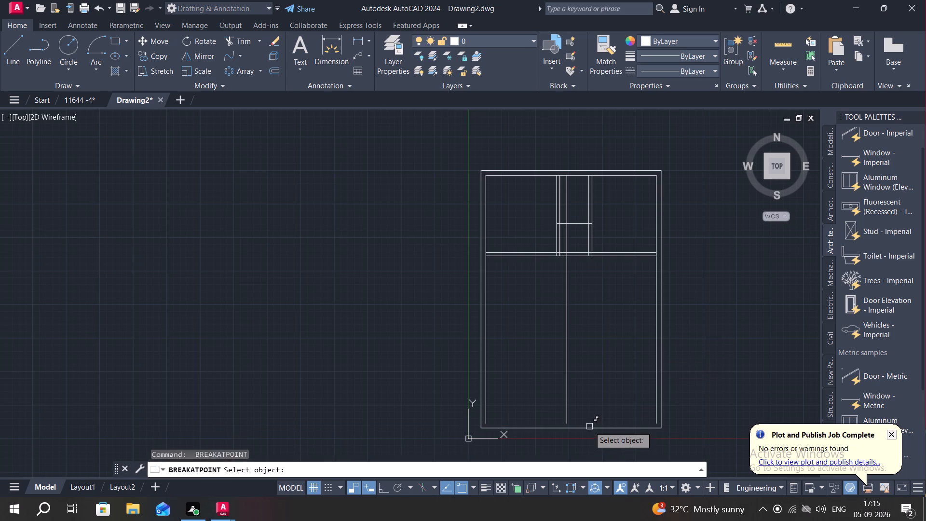
pyautogui.click(589, 426)
pyautogui.press('Escape')
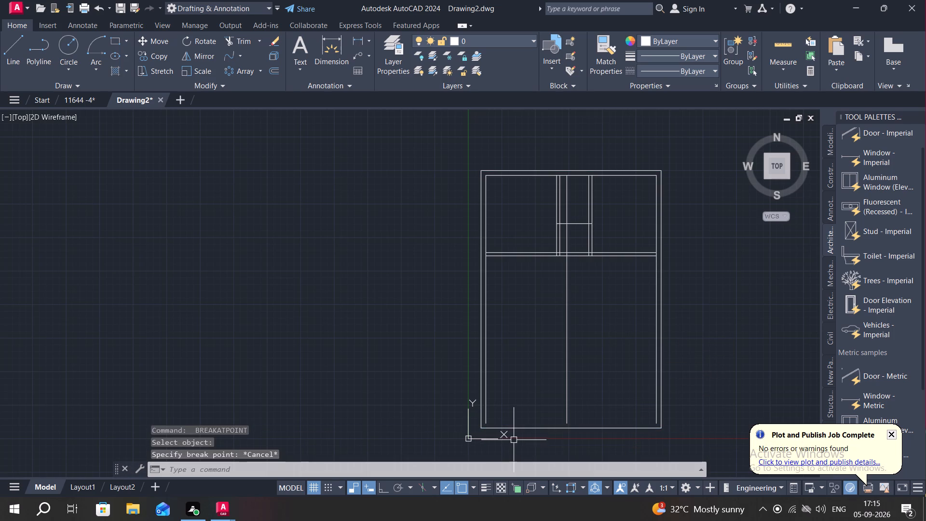
# Offset the bottom edge of the outer wall outline 4' upward into the plan.
pyautogui.write('O')
pyautogui.press('space')
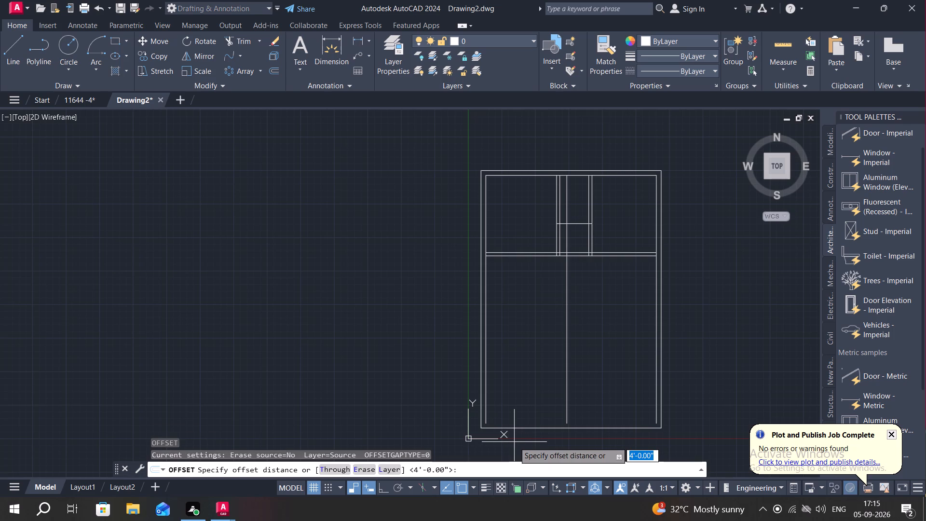
pyautogui.press('4')
pyautogui.write("'")
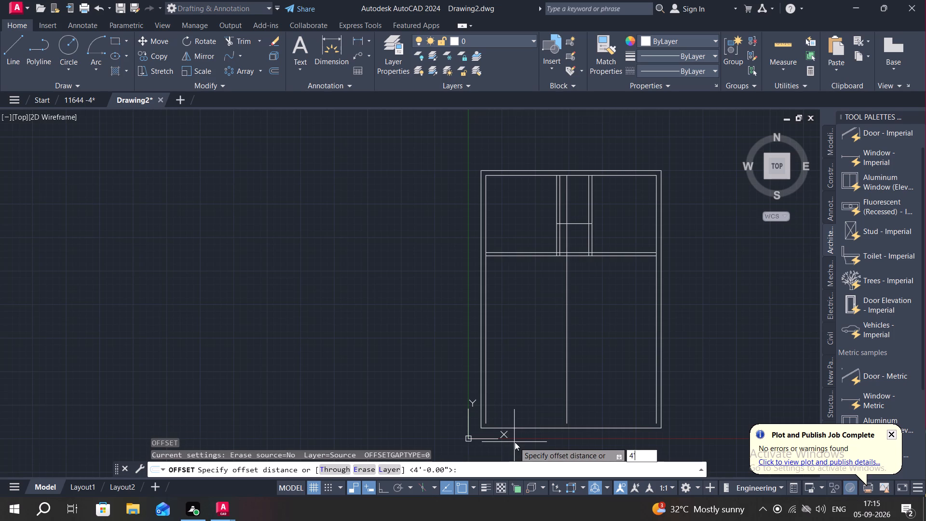
pyautogui.press('space')
pyautogui.click(531, 427)
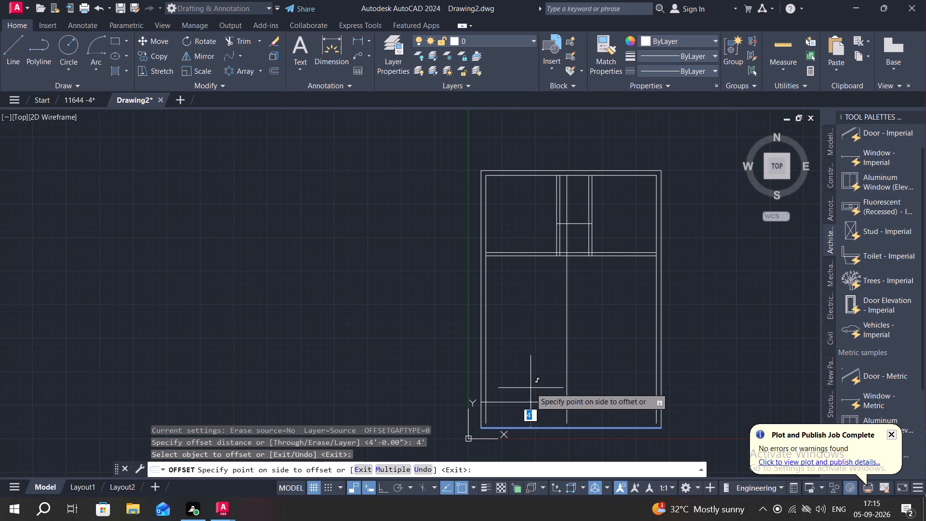
pyautogui.click(531, 388)
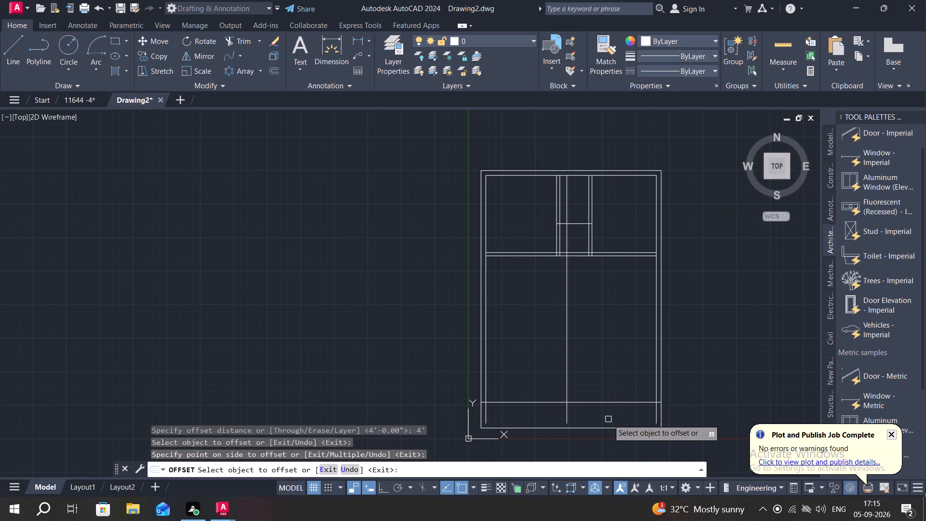
pyautogui.press('Escape')
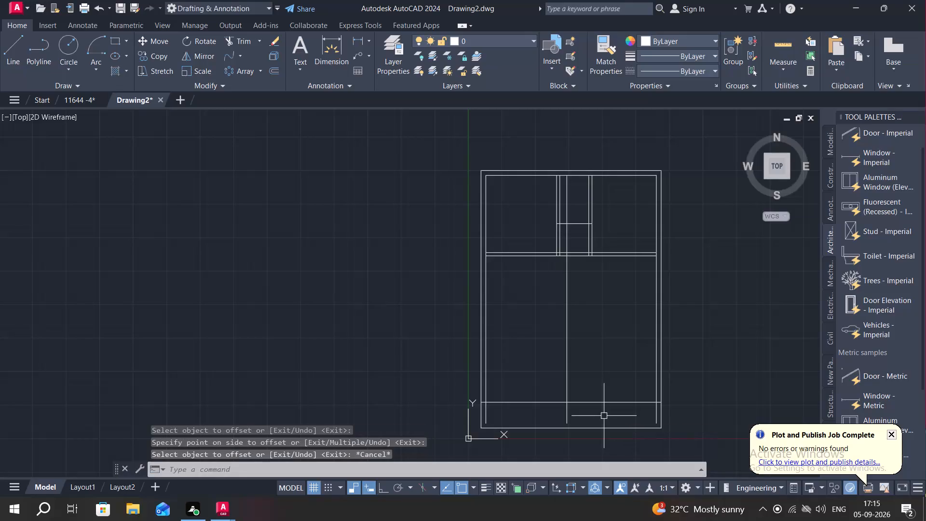
# Offset the line 4' above the bottom edge by 9" upward to form the front wall's thickness.
pyautogui.press('o')
pyautogui.press('space')
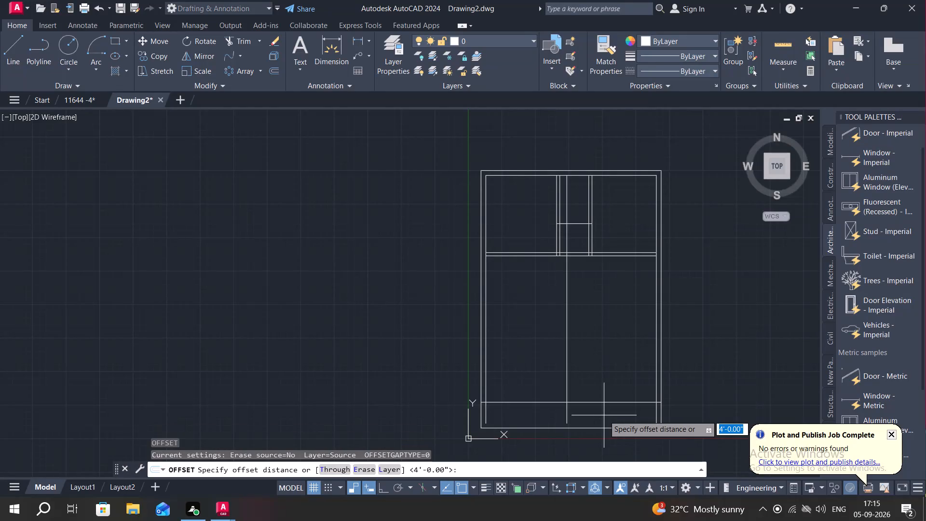
pyautogui.press('9')
pyautogui.write('"')
pyautogui.press('space')
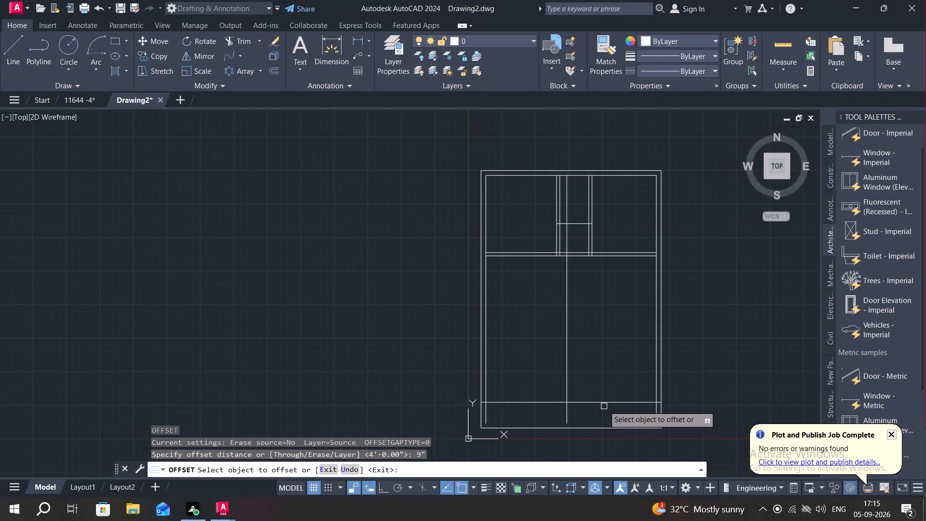
pyautogui.click(606, 403)
pyautogui.click(605, 372)
pyautogui.press('Escape')
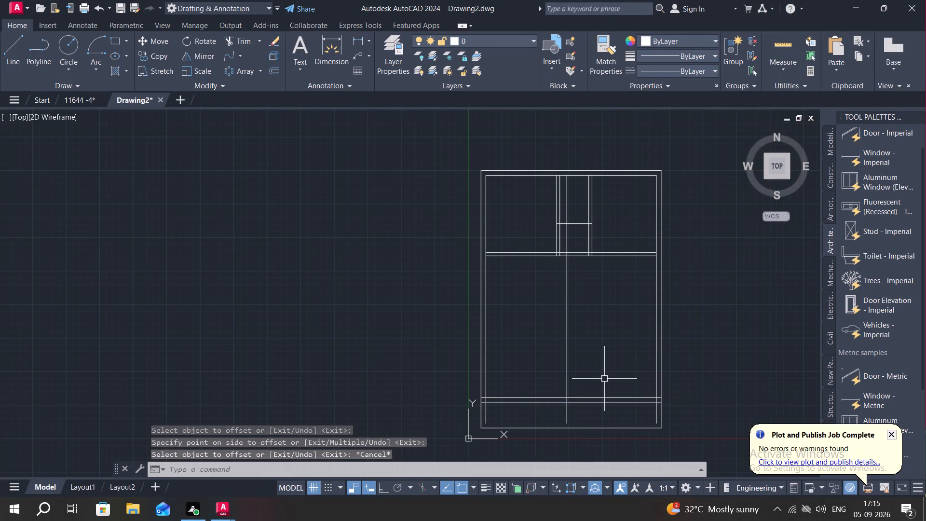
# Offset the upper line of the new 9" wall 11'6" upward.
pyautogui.press('o')
pyautogui.press('space')
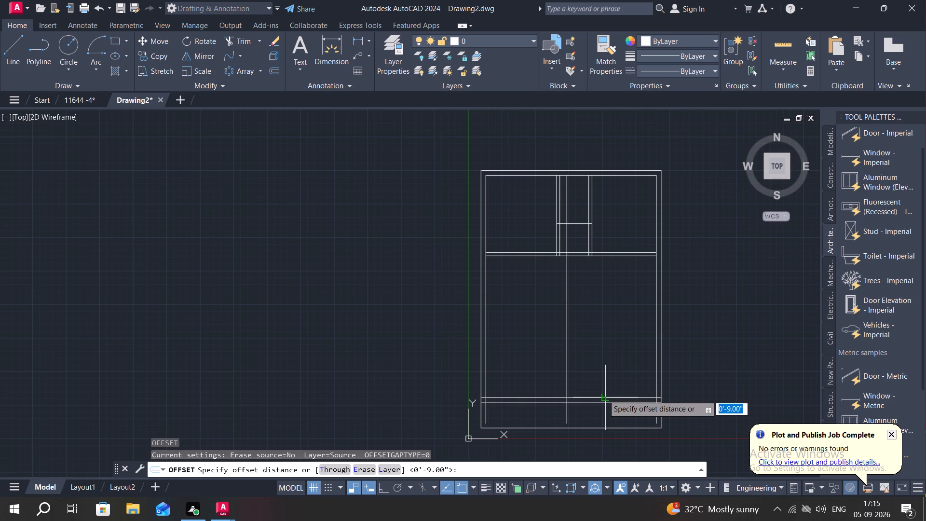
pyautogui.write('11')
pyautogui.press("'")
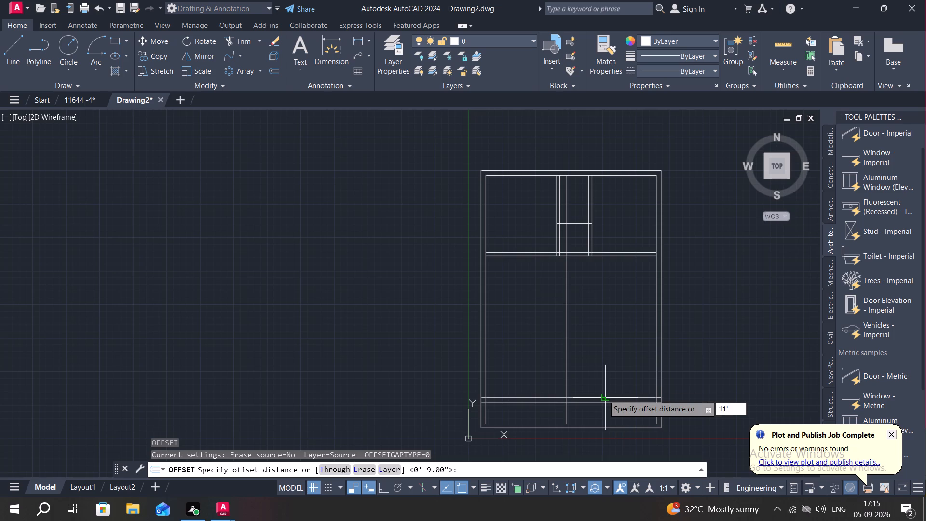
pyautogui.press('6')
pyautogui.write('"')
pyautogui.press('space')
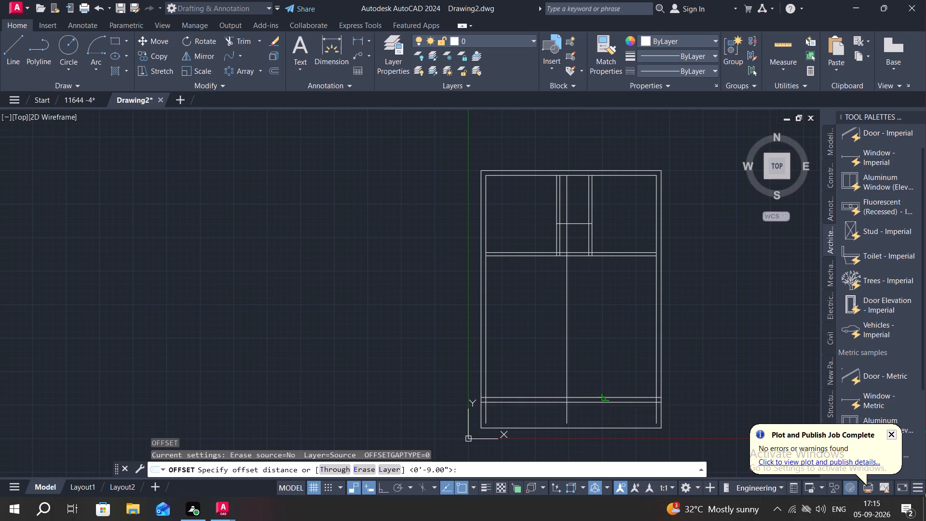
pyautogui.click(603, 395)
pyautogui.click(613, 355)
pyautogui.click(613, 304)
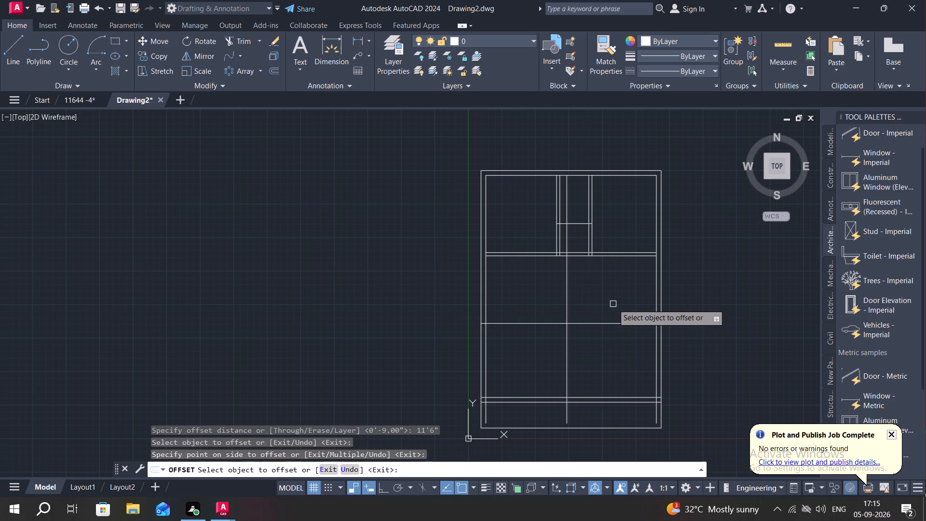
# Measure the space to the right of the vertical line, between the existing horizontal partition and the new 11'6" offset line.
pyautogui.click(778, 42)
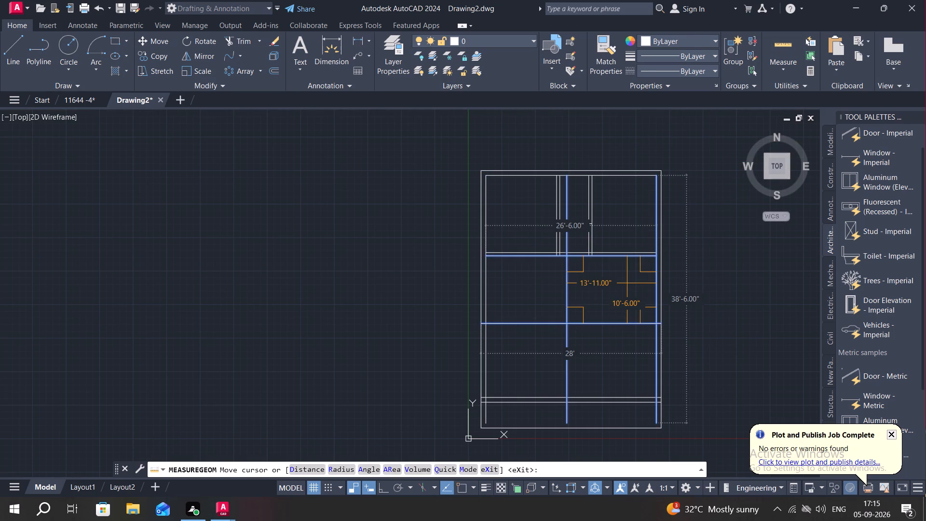
pyautogui.press('Escape')
# Offset the new 11'6" horizontal line 6" upward to form a partition wall.
pyautogui.write('O')
pyautogui.press('space')
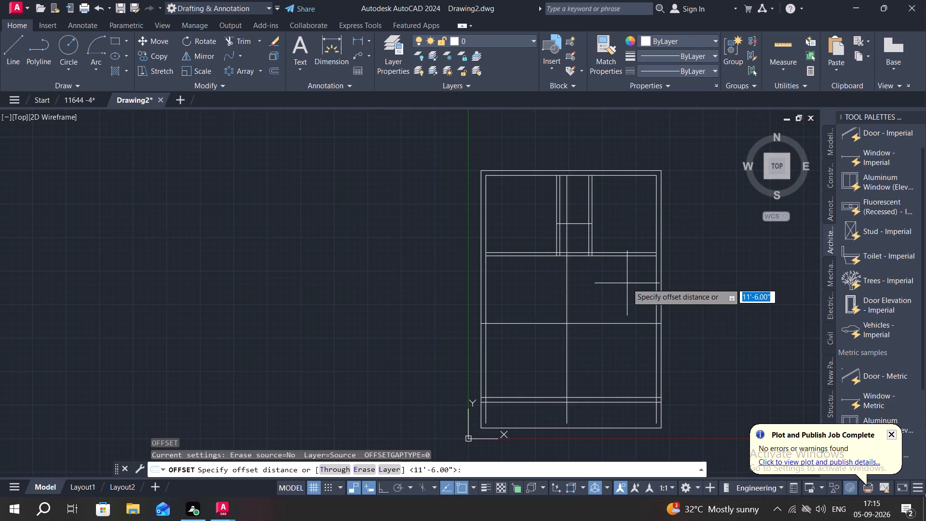
pyautogui.press('6')
pyautogui.hotkey('shift', '"')
pyautogui.press('space')
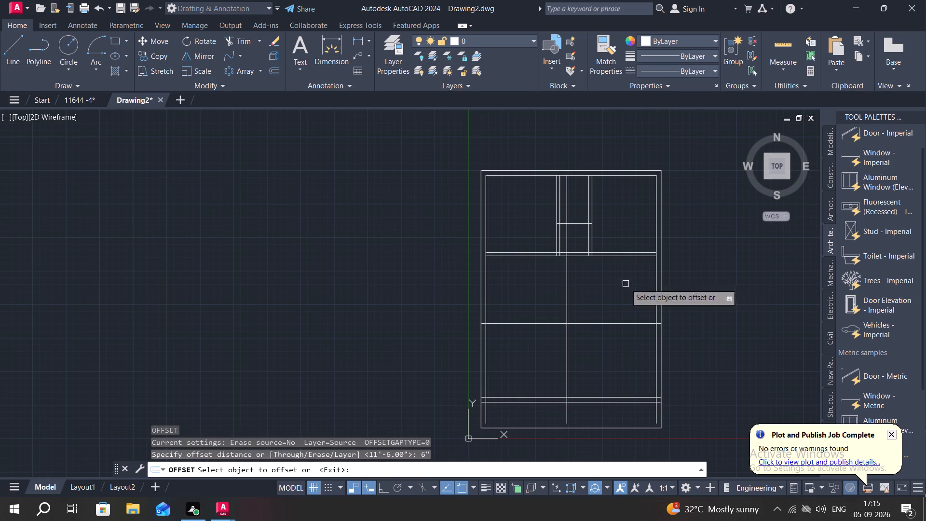
pyautogui.click(630, 321)
pyautogui.click(627, 279)
pyautogui.press('Escape')
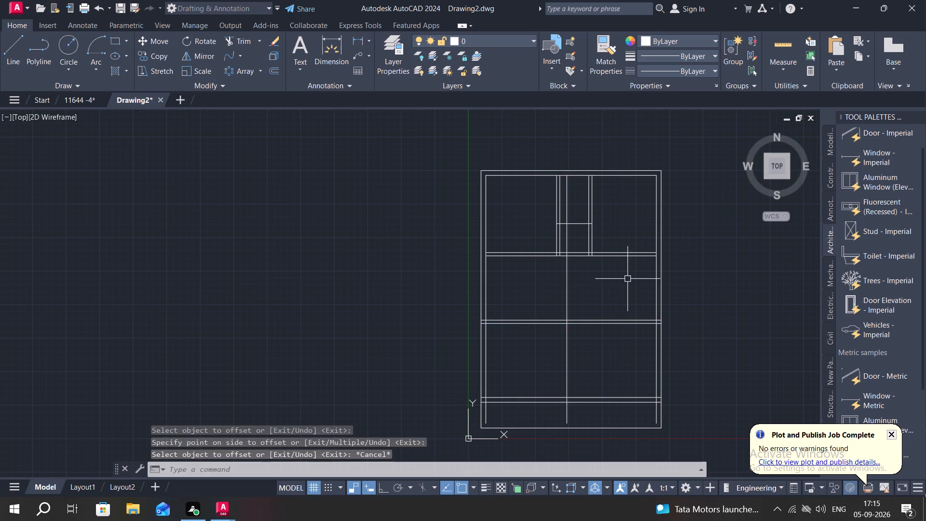
# Trim away the vertical line's segment between the two horizontal partitions.
pyautogui.press('space')
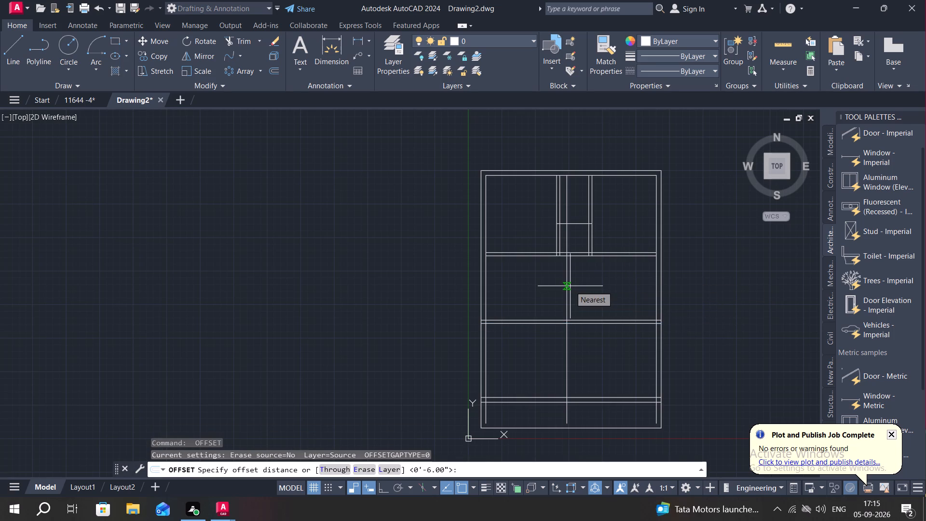
pyautogui.press('Escape')
pyautogui.write('TR')
pyautogui.press('space')
pyautogui.click(568, 285)
pyautogui.press('Escape')
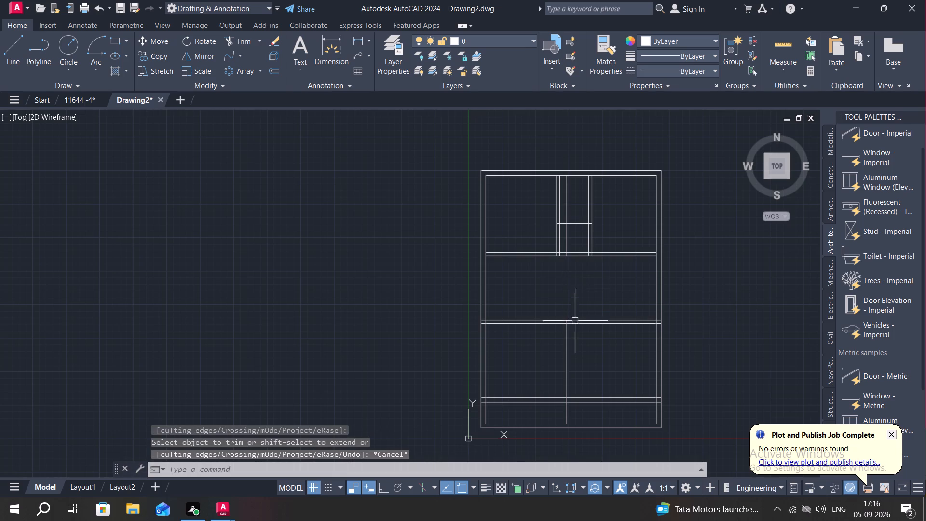
pyautogui.press('Escape')
# Offset the lower vertical line 6" to its left to form a partition wall.
pyautogui.press('o')
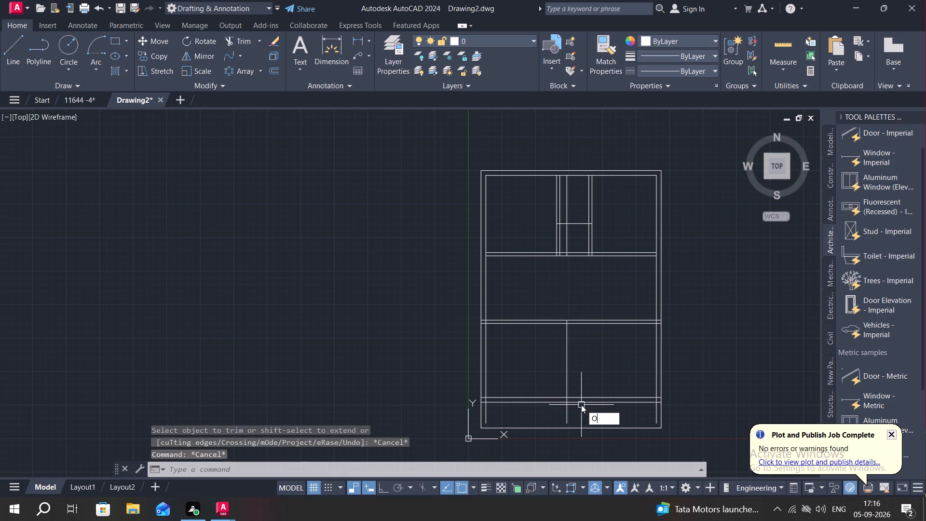
pyautogui.press('space')
pyautogui.press('space')
pyautogui.click(568, 369)
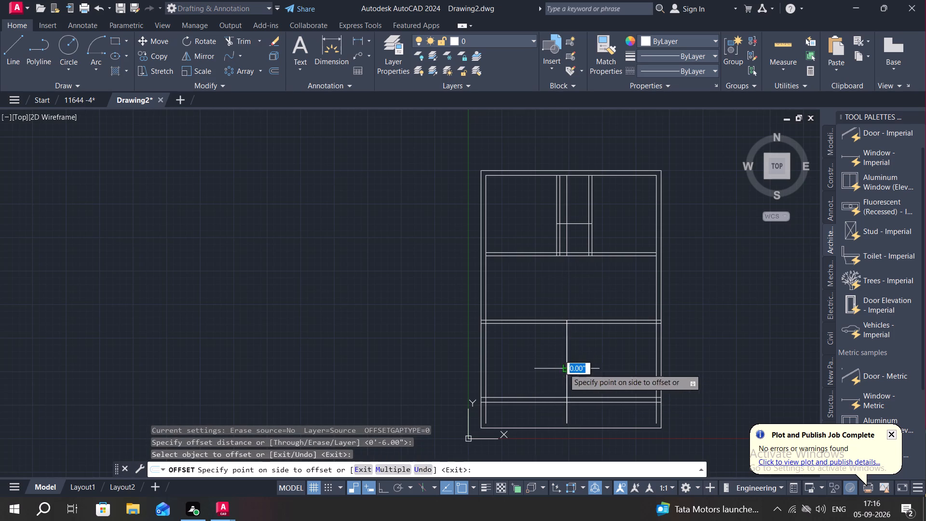
pyautogui.click(545, 364)
pyautogui.press('Escape')
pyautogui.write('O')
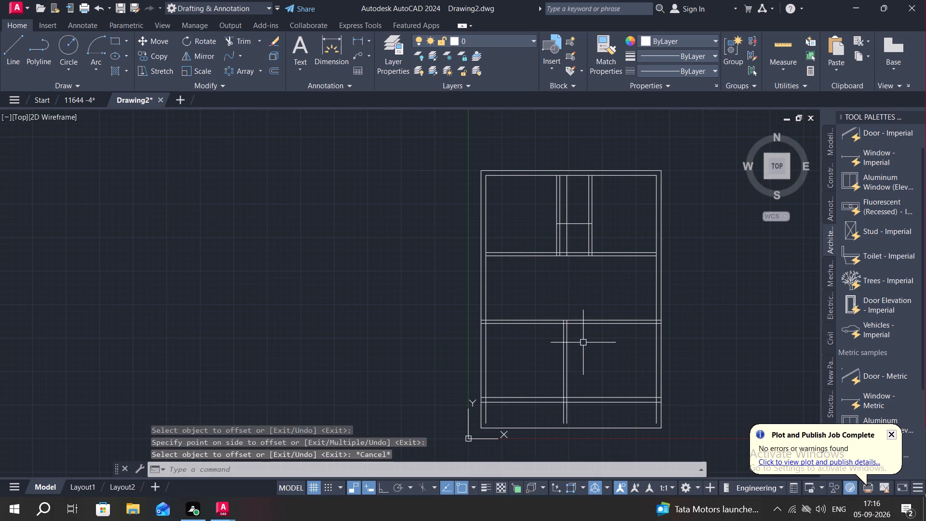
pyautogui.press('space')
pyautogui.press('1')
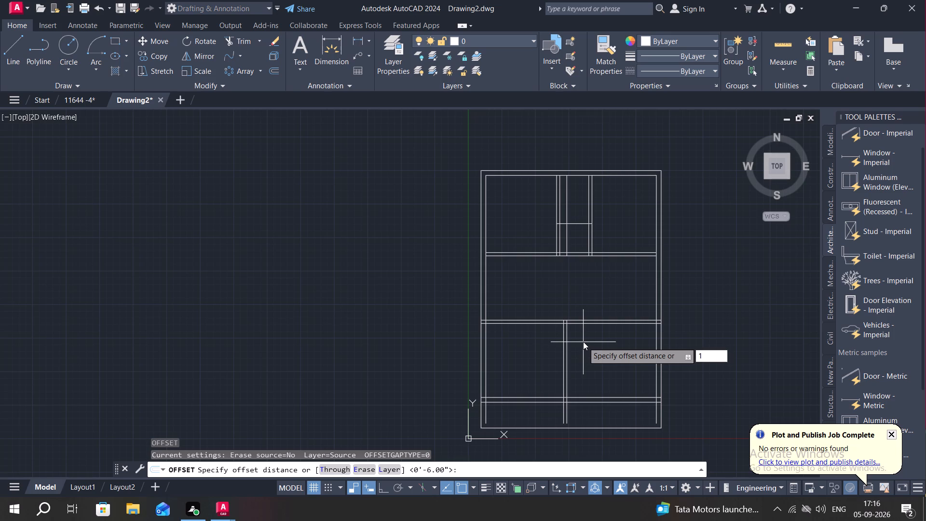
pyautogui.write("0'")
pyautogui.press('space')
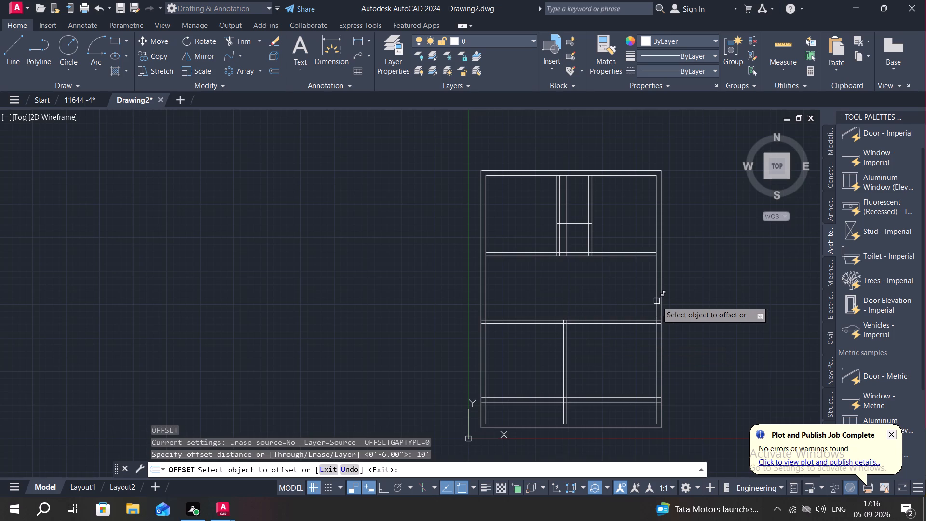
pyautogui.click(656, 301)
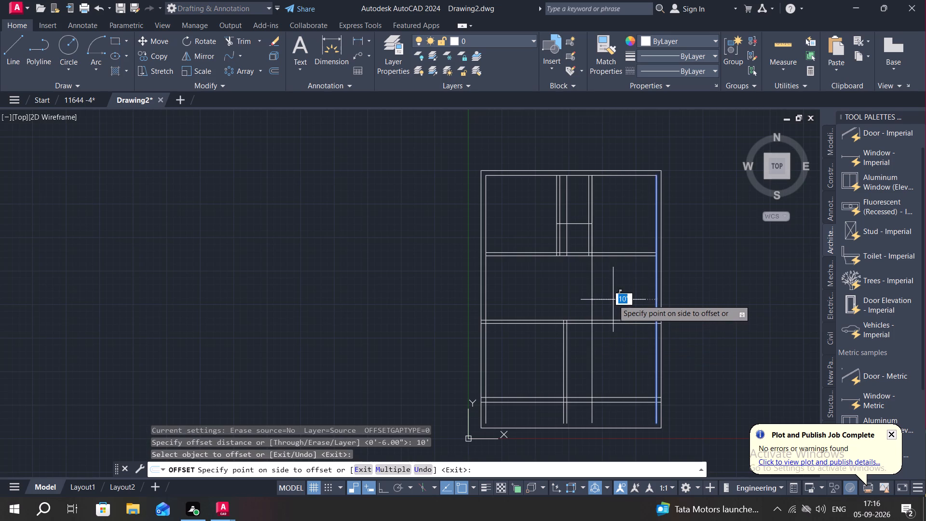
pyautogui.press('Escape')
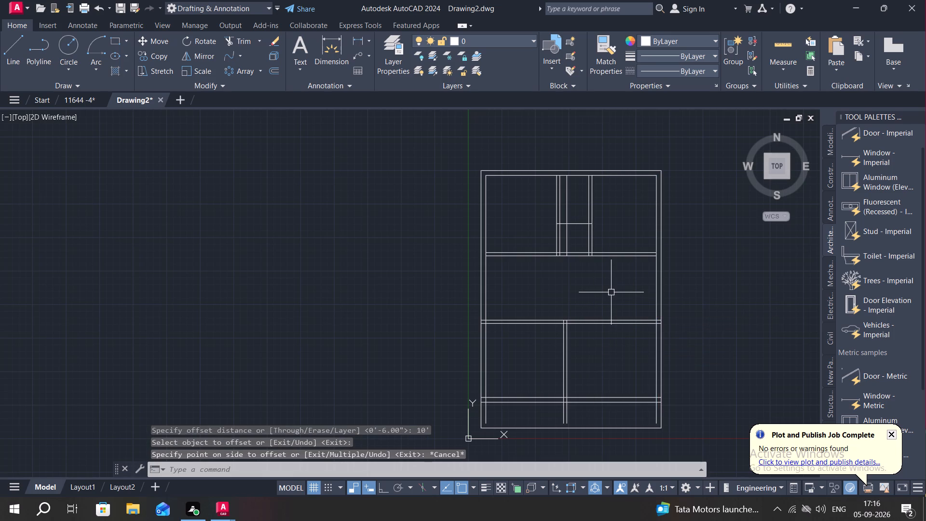
# Extend both lines of the upper right vertical partition down to the middle horizontal partition.
pyautogui.write('EX')
pyautogui.press('space')
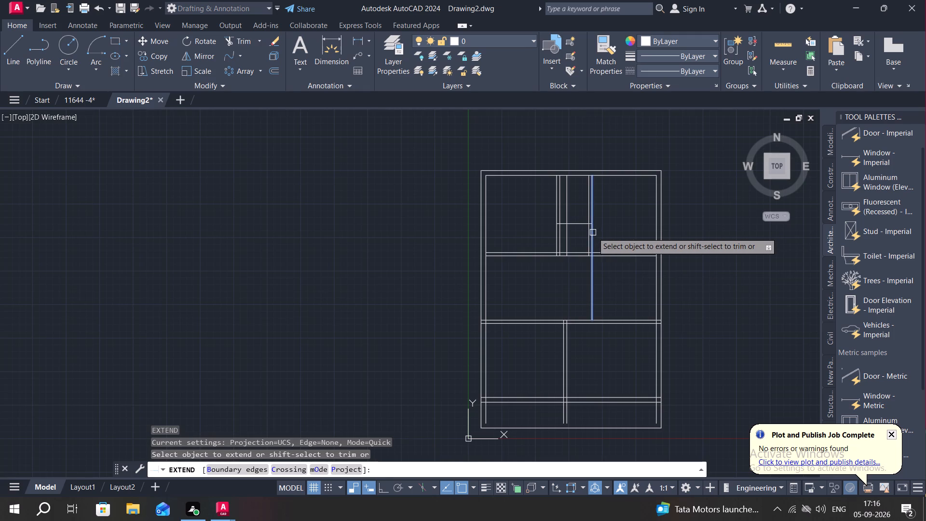
pyautogui.click(593, 233)
pyautogui.click(589, 238)
pyautogui.press('Escape')
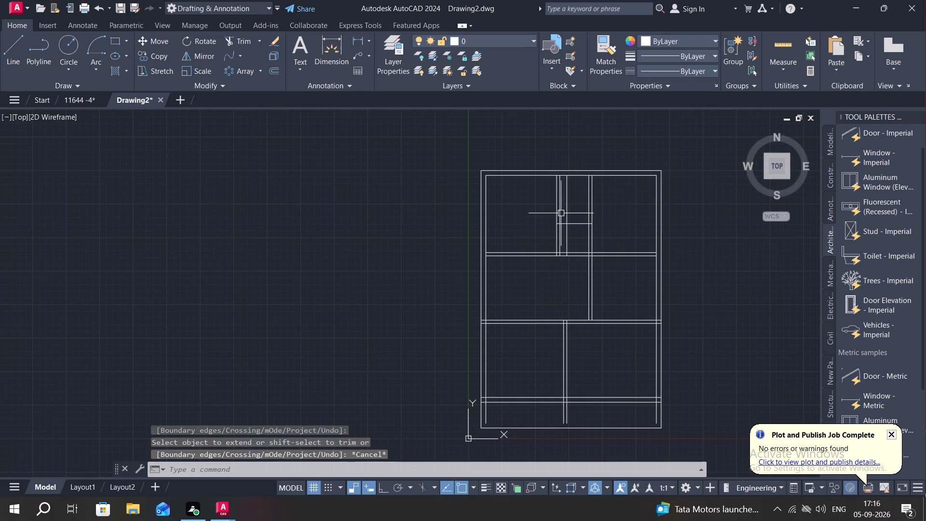
# Erase the leftover single vertical line between the two upper vertical partitions.
pyautogui.scroll(1, 566, 222)
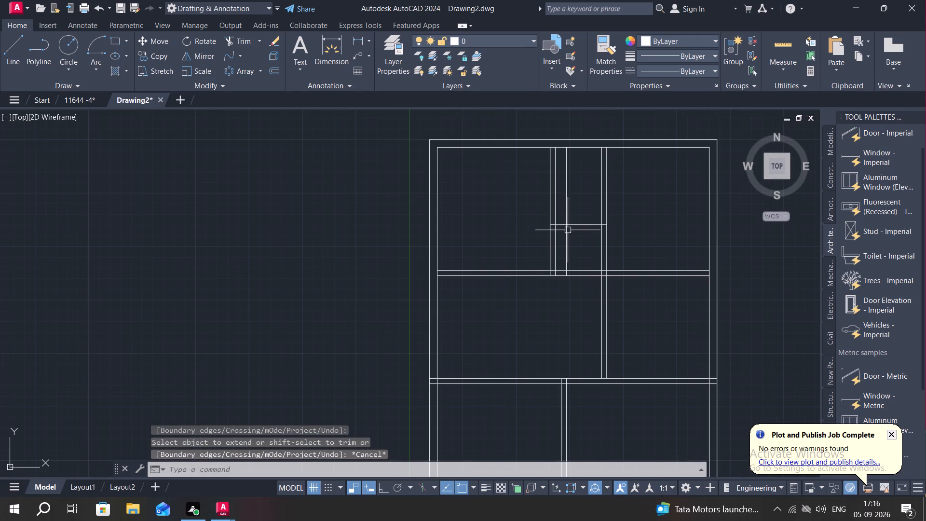
pyautogui.click(568, 231)
pyautogui.press('Delete')
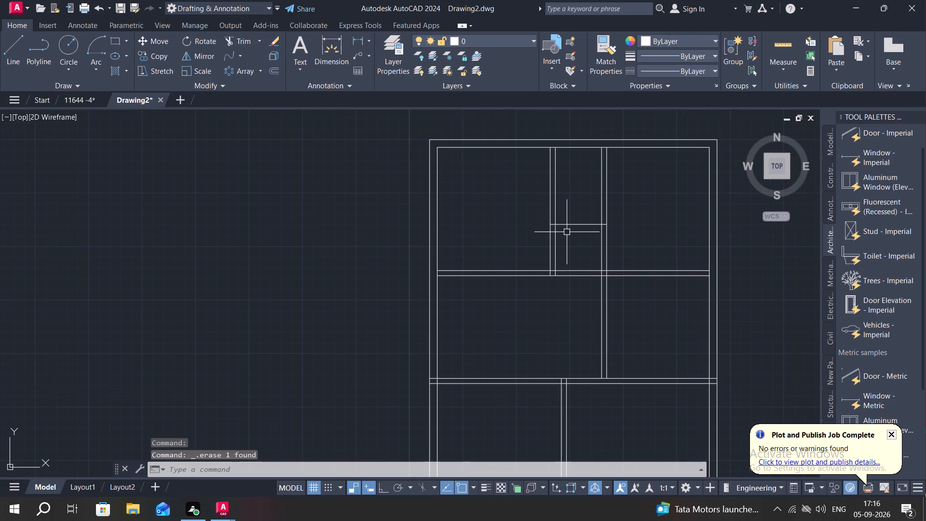
# Offset the short horizontal line between the upper vertical partitions 6" downward to form a wall.
pyautogui.write('O')
pyautogui.press('space')
pyautogui.write('6"')
pyautogui.press('space')
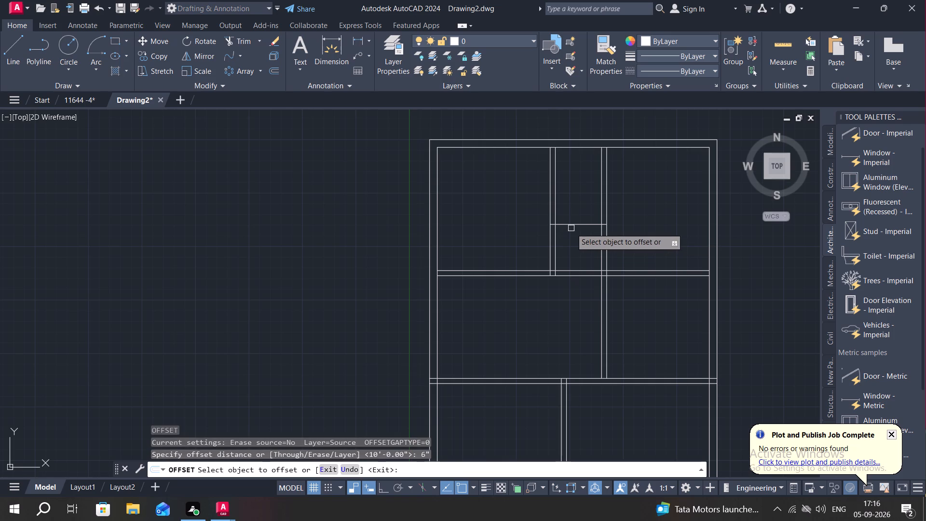
pyautogui.click(573, 226)
pyautogui.click(574, 243)
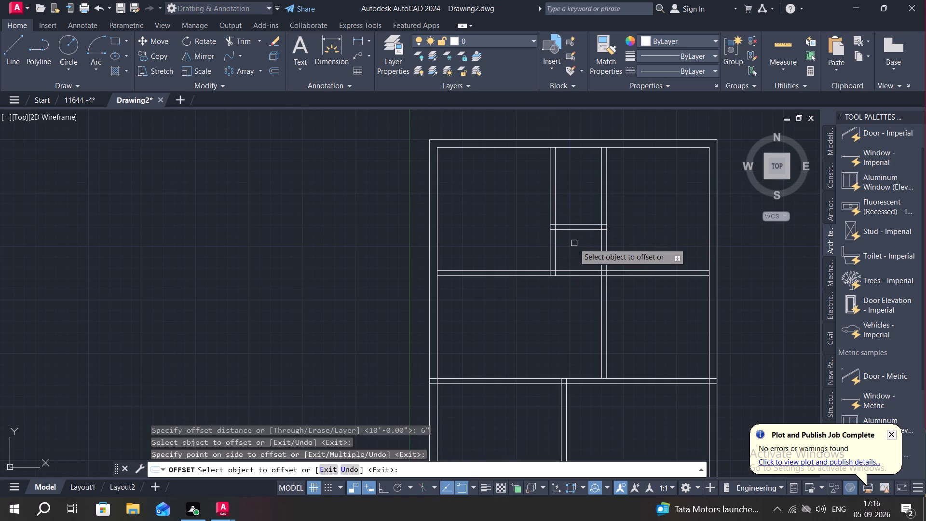
pyautogui.press('Escape')
# Trim away the upper horizontal partition's two lines between the two vertical partitions.
pyautogui.write('TR')
pyautogui.press('space')
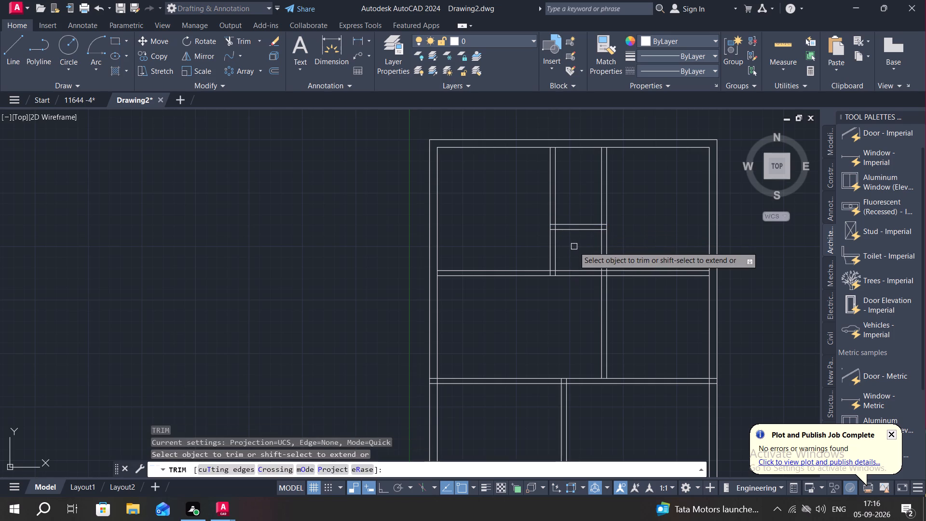
pyautogui.moveTo(574, 247); pyautogui.dragTo(580, 293)
pyautogui.press('Escape')
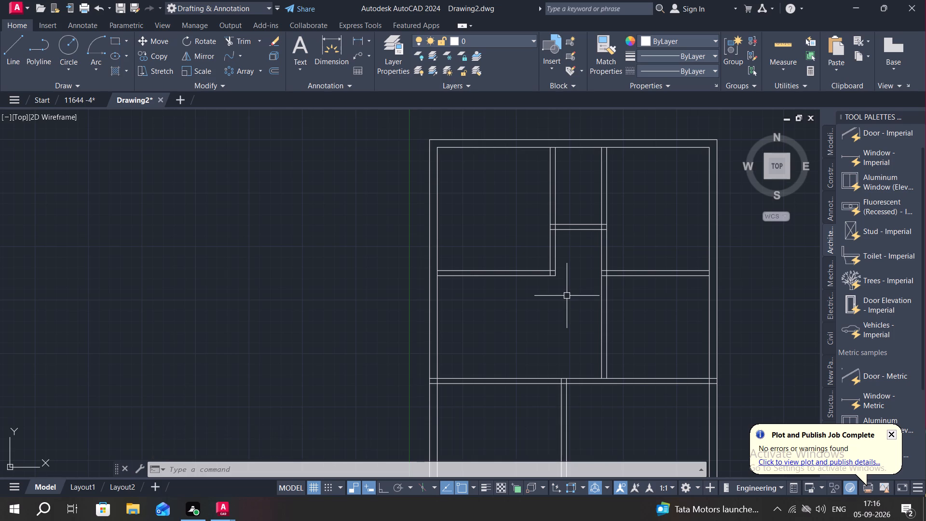
# Trim the middle horizontal partition and the 9" front wall lines between the left outer wall and the lower vertical partition.
pyautogui.moveTo(648, 356); pyautogui.dragTo(727, 296, button='middle')
pyautogui.scroll(-2, 714, 313)
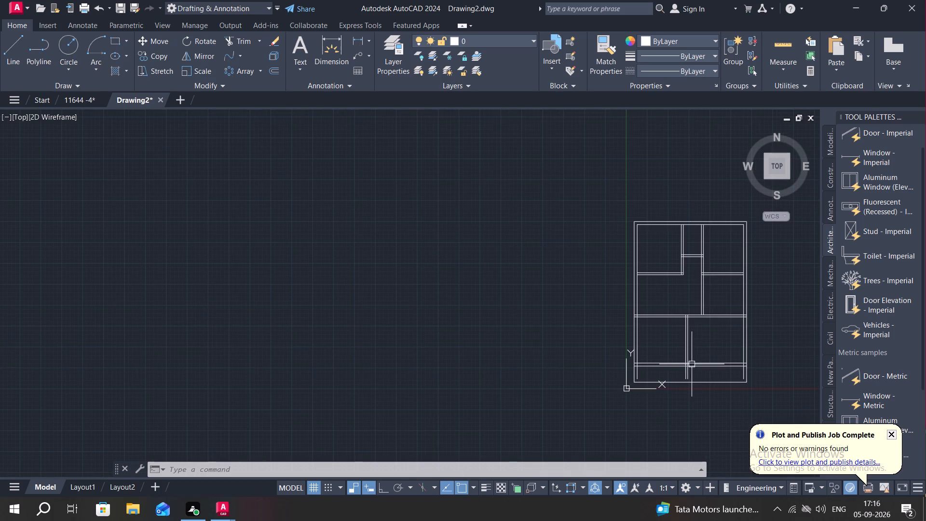
pyautogui.scroll(2, 687, 343)
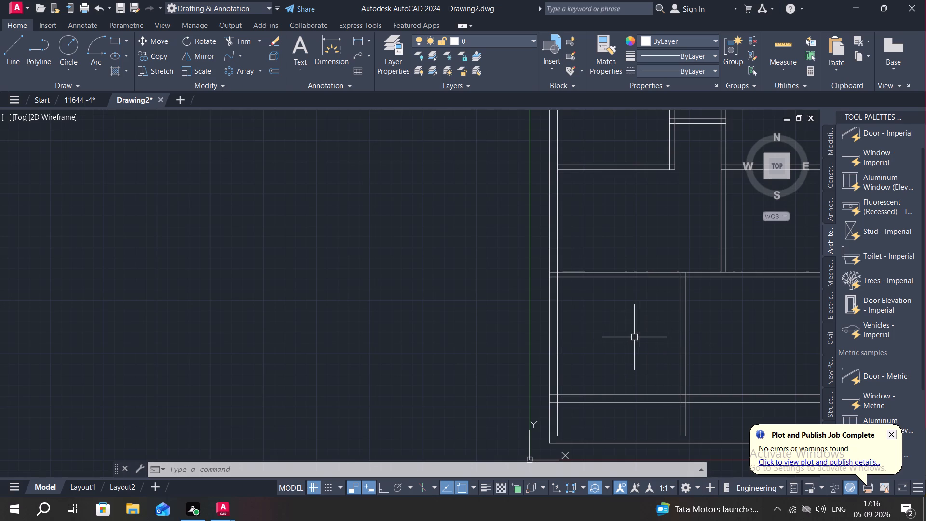
pyautogui.moveTo(636, 338); pyautogui.dragTo(646, 297, button='middle')
pyautogui.write('TR')
pyautogui.moveTo(623, 196); pyautogui.dragTo(627, 205)
pyautogui.write('RE')
pyautogui.press('Escape')
pyautogui.write('TR')
pyautogui.press('space')
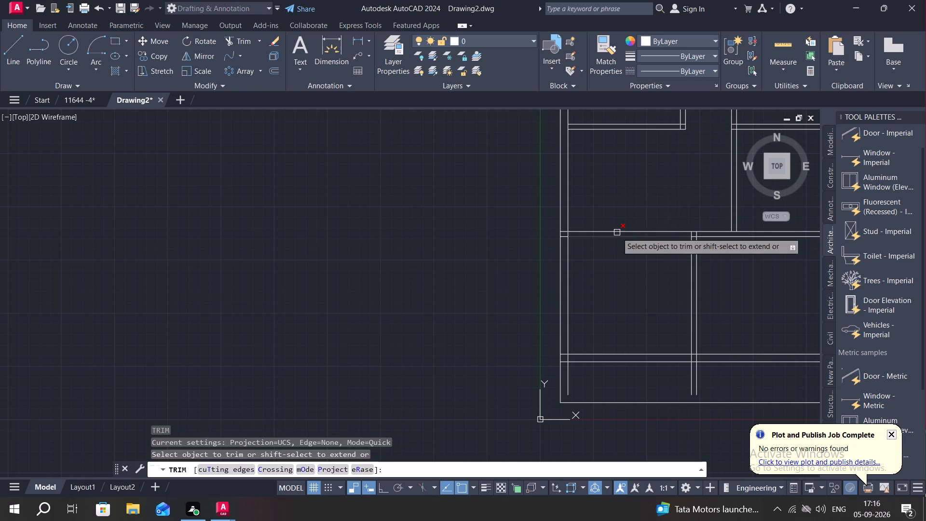
pyautogui.moveTo(614, 224); pyautogui.dragTo(628, 261)
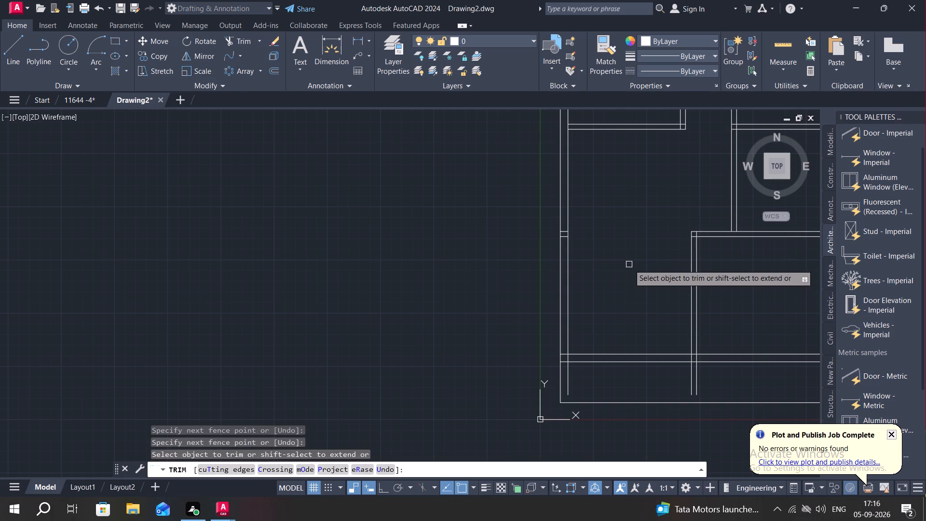
pyautogui.moveTo(623, 320); pyautogui.dragTo(627, 364)
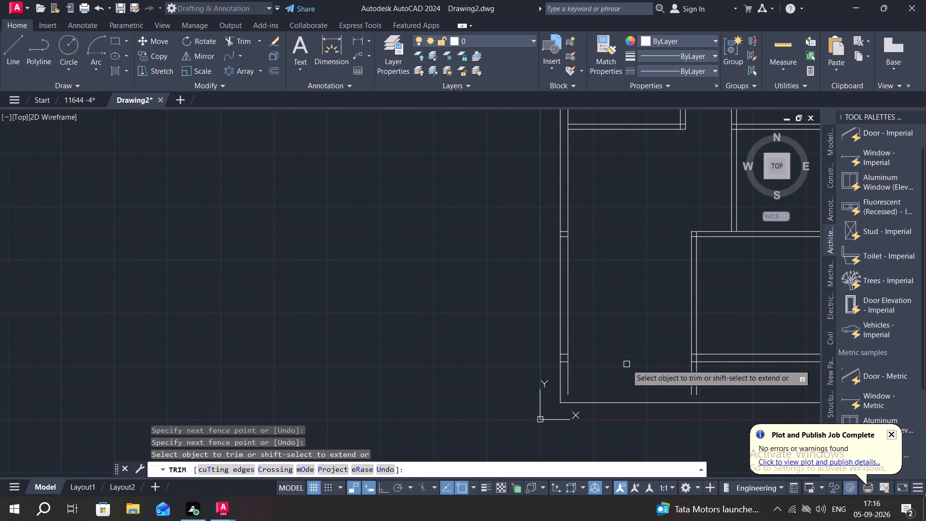
pyautogui.press('Escape')
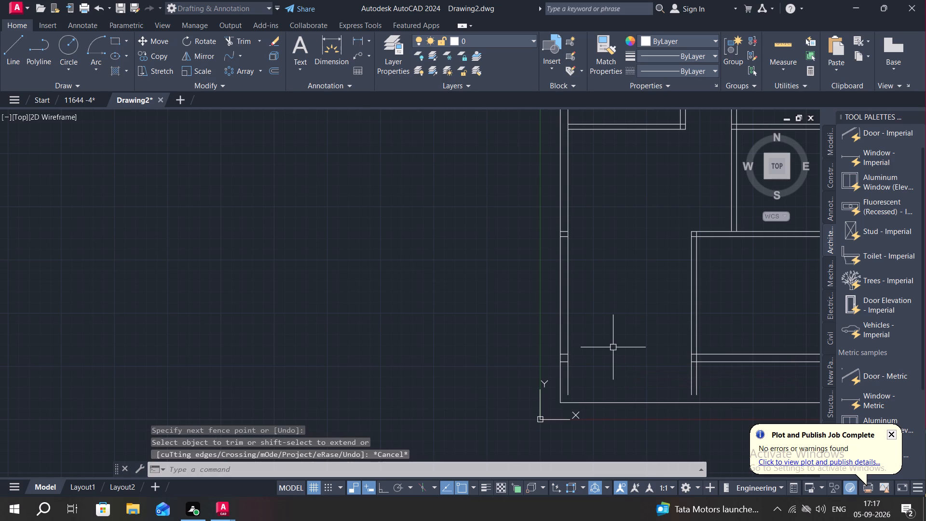
# Extend the left outer wall's inner line and the lower vertical partition's left line down to the bottom outline.
pyautogui.write('EX')
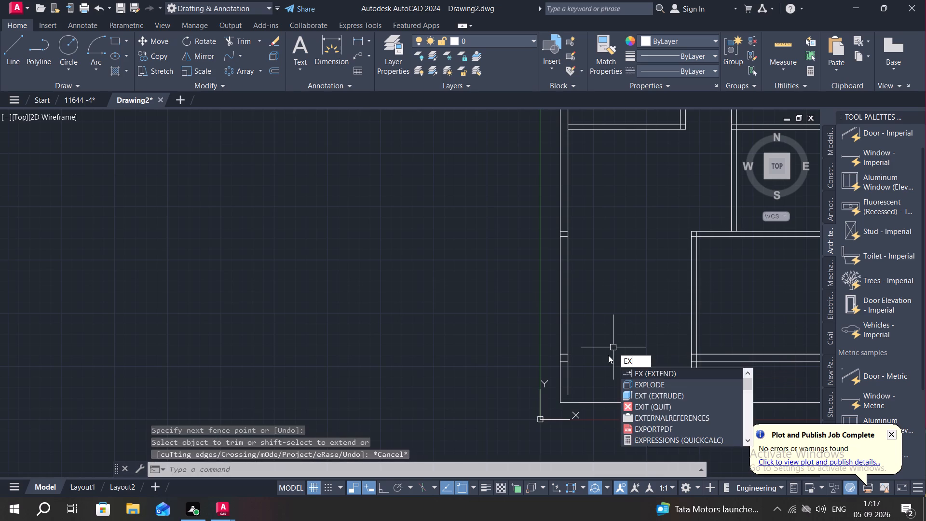
pyautogui.press('space')
pyautogui.click(569, 383)
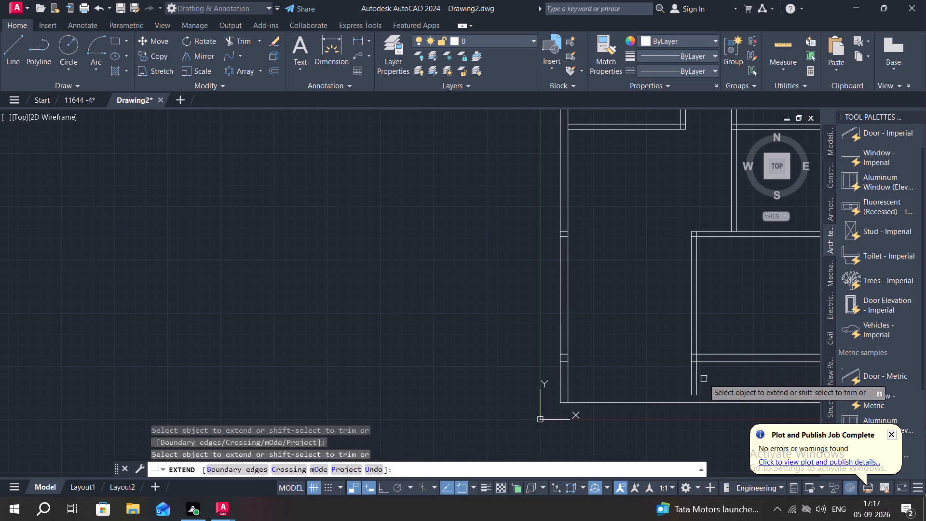
pyautogui.click(692, 381)
pyautogui.press('Escape')
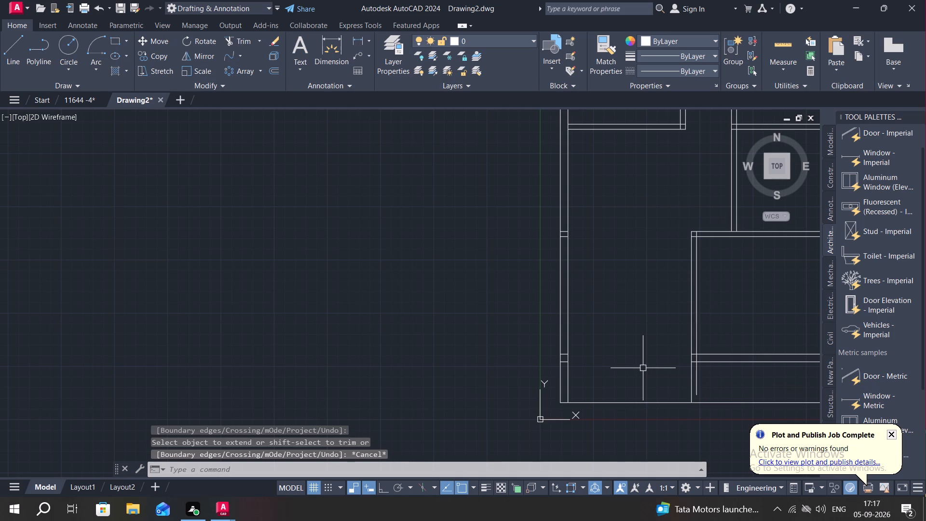
# Offset the bottom outline line 14'2" upward.
pyautogui.write('O')
pyautogui.press('space')
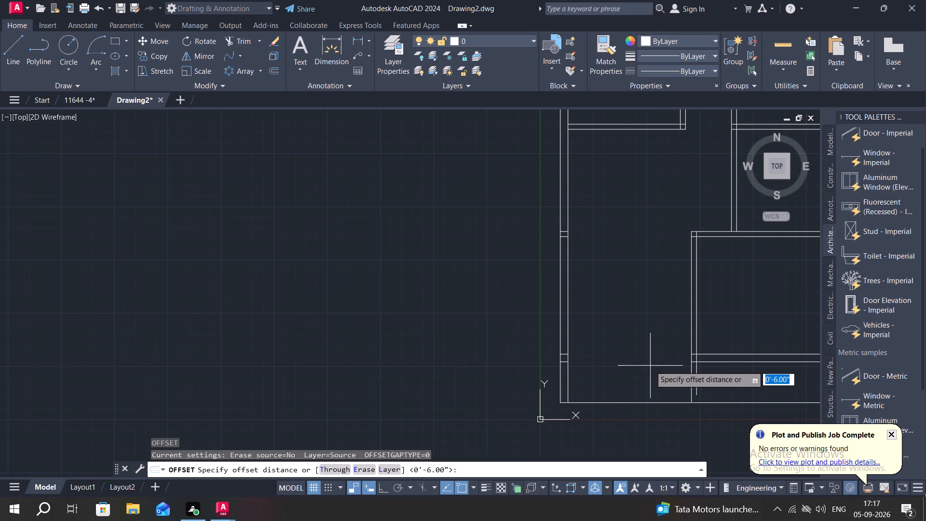
pyautogui.press('1')
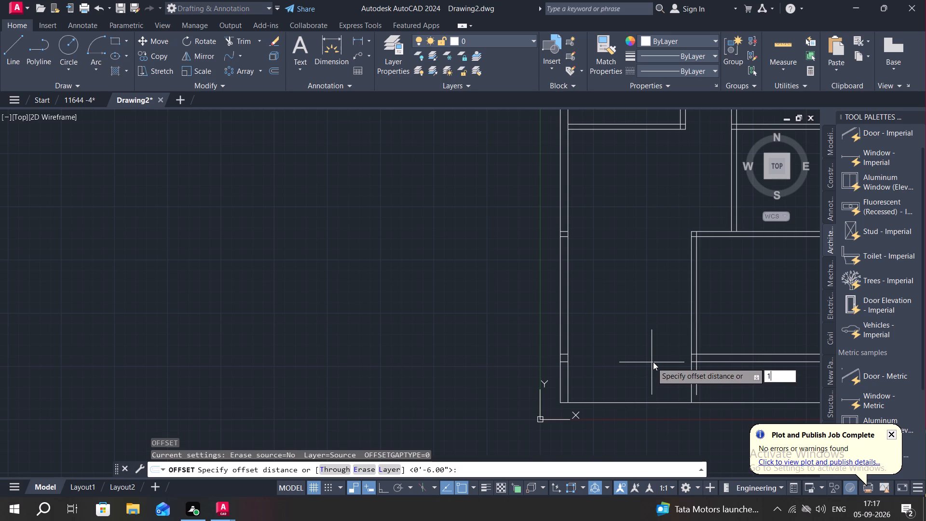
pyautogui.write("4'")
pyautogui.press('2')
pyautogui.hotkey('shift', '"')
pyautogui.press('space')
pyautogui.click(652, 404)
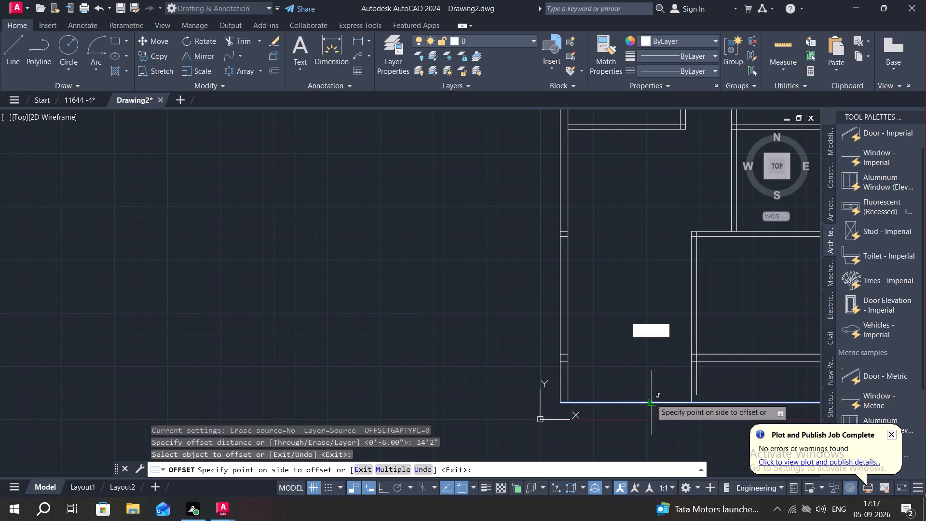
pyautogui.click(654, 324)
pyautogui.moveTo(654, 320); pyautogui.dragTo(619, 377, button='middle')
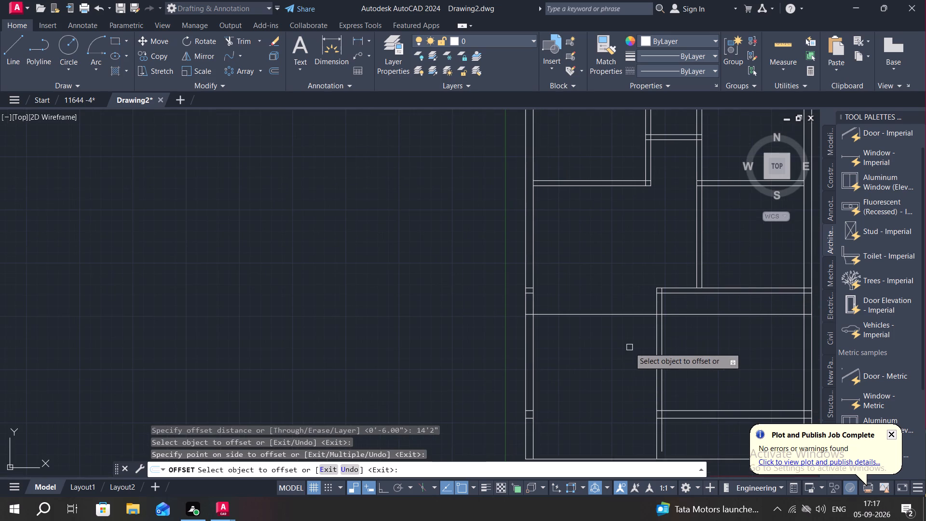
pyautogui.press('Escape')
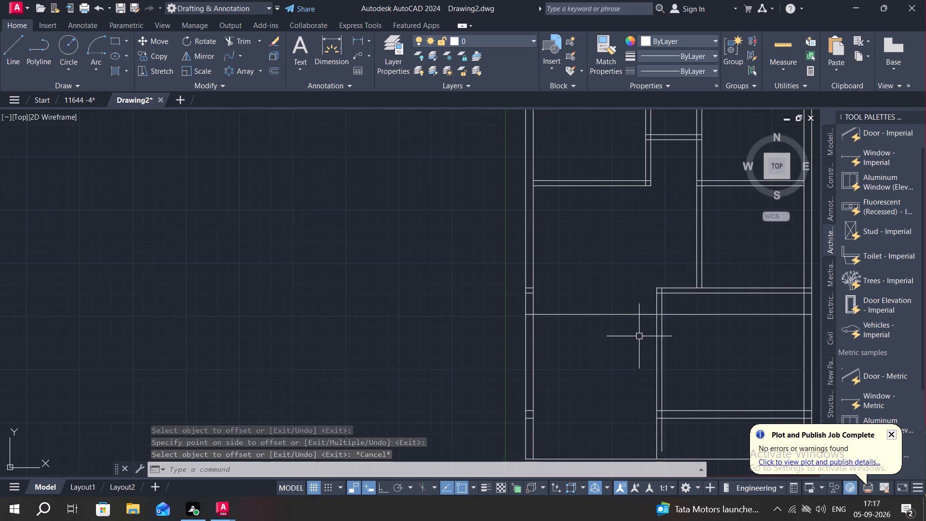
# Offset the new 14'2" horizontal line 6" upward to form a partition wall.
pyautogui.write('O')
pyautogui.press('space')
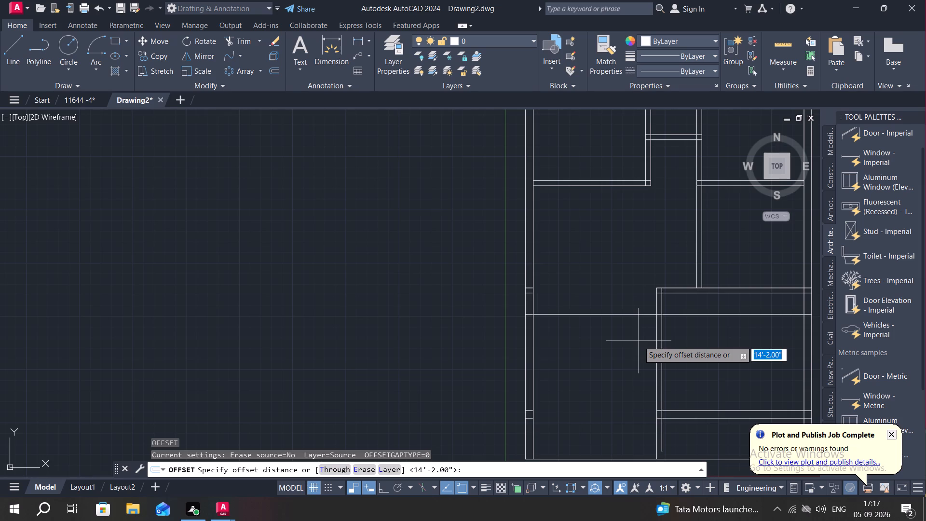
pyautogui.press('6')
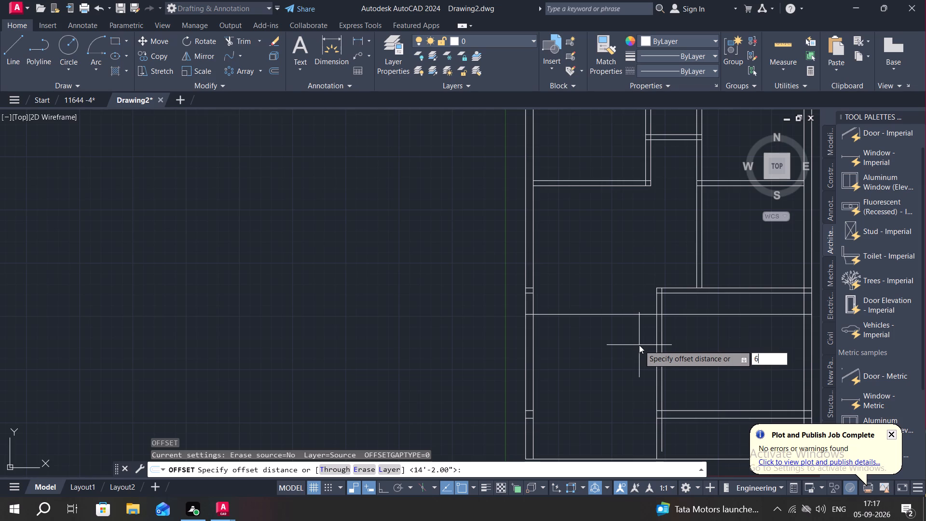
pyautogui.hotkey('shift', '"')
pyautogui.press('space')
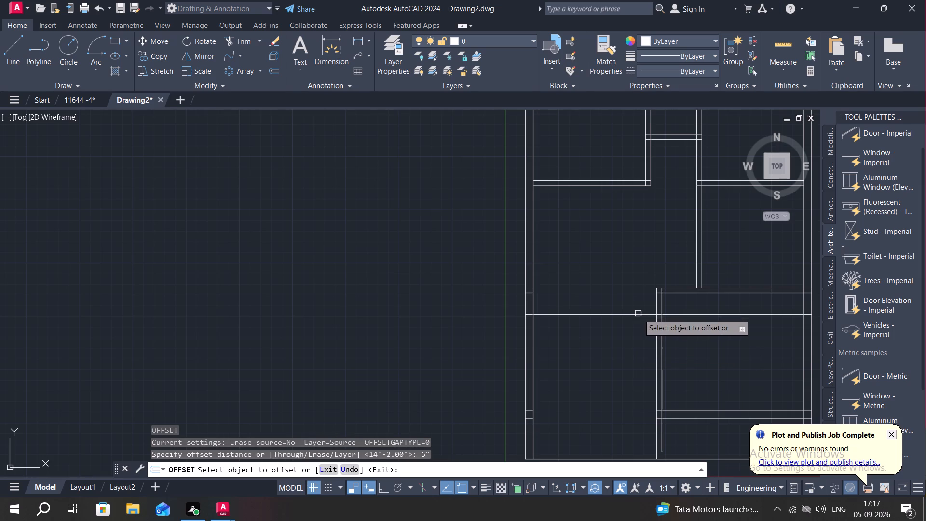
pyautogui.moveTo(639, 314); pyautogui.dragTo(638, 306)
pyautogui.click(634, 278)
pyautogui.press('Escape')
# Trim the new 14'2" partition lines from the lower vertical partition through the right outer wall, including the stubs inside the wall.
pyautogui.write('TR')
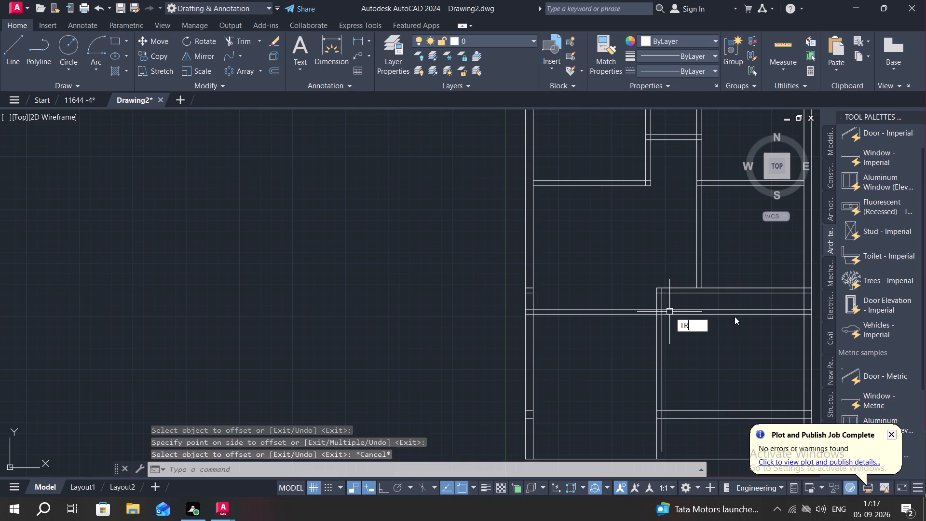
pyautogui.press('space')
pyautogui.moveTo(717, 307); pyautogui.dragTo(726, 323)
pyautogui.click(719, 317)
pyautogui.moveTo(725, 316); pyautogui.dragTo(610, 368, button='middle')
pyautogui.scroll(2, 683, 361)
pyautogui.click(700, 361)
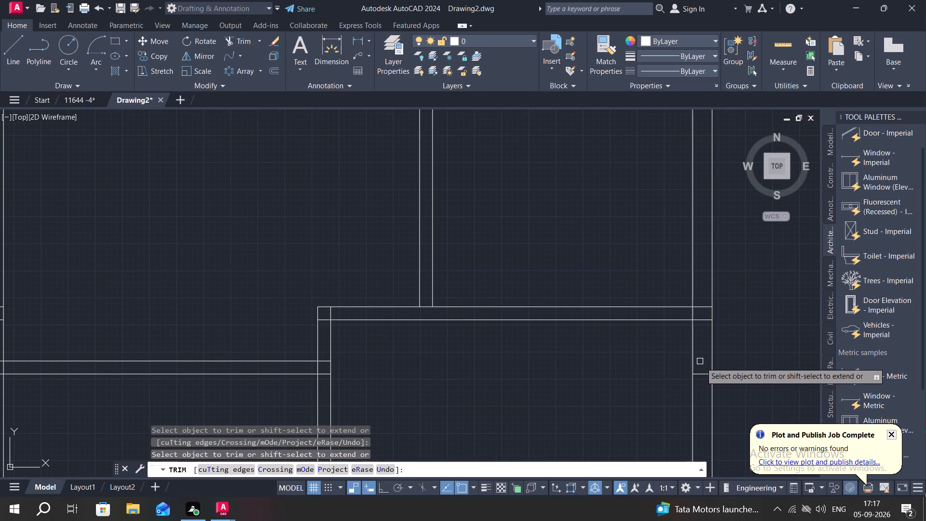
pyautogui.click(703, 373)
pyautogui.scroll(-1, 607, 393)
pyautogui.moveTo(606, 392); pyautogui.dragTo(669, 239, button='middle')
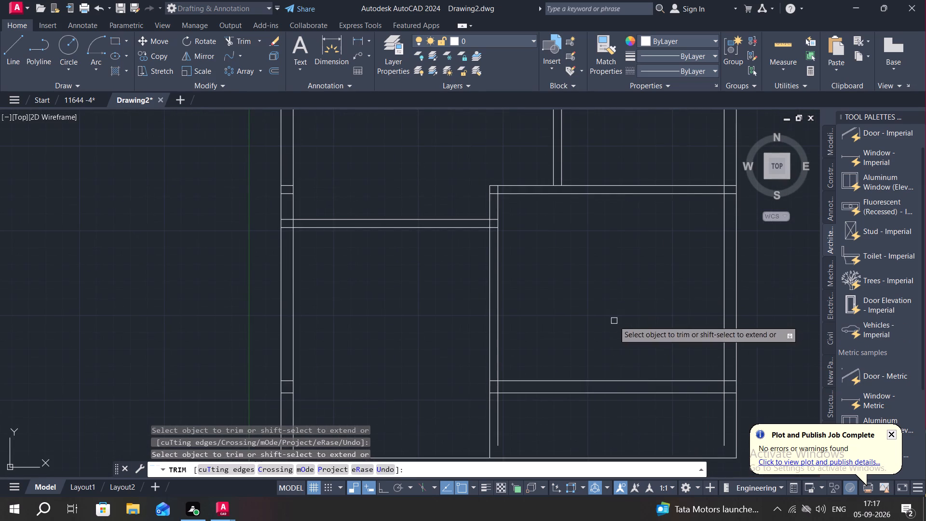
pyautogui.moveTo(614, 321); pyautogui.dragTo(752, 286, button='middle')
pyautogui.press('Escape')
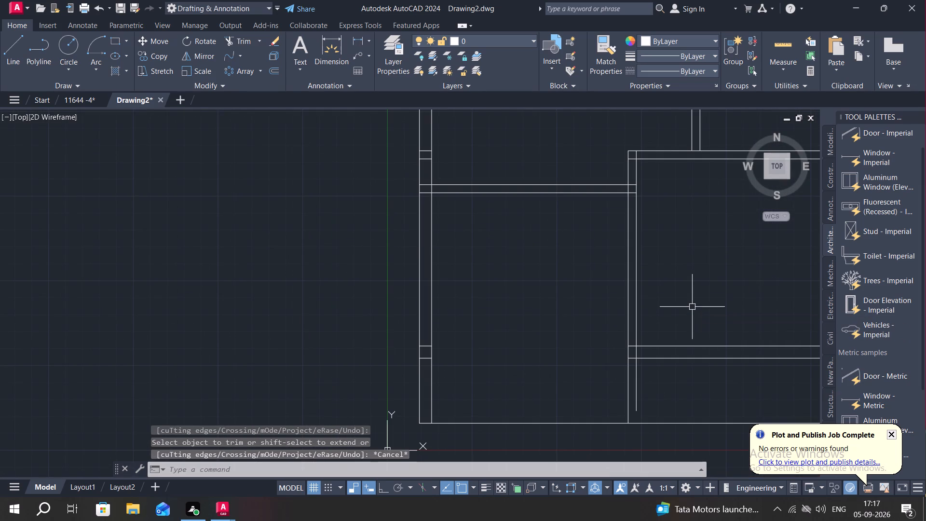
# Offset the left outer wall's inner line 7' to the right.
pyautogui.write('O')
pyautogui.press('space')
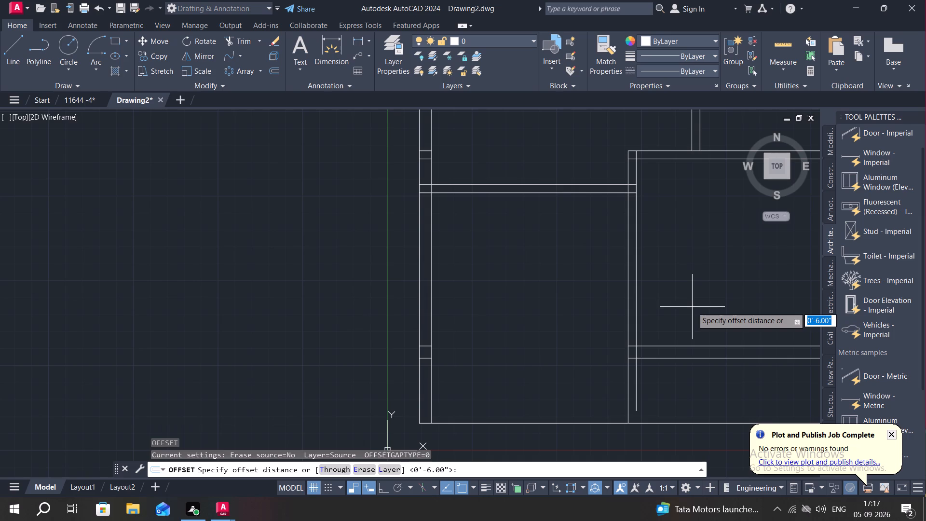
pyautogui.write("7'")
pyautogui.press('space')
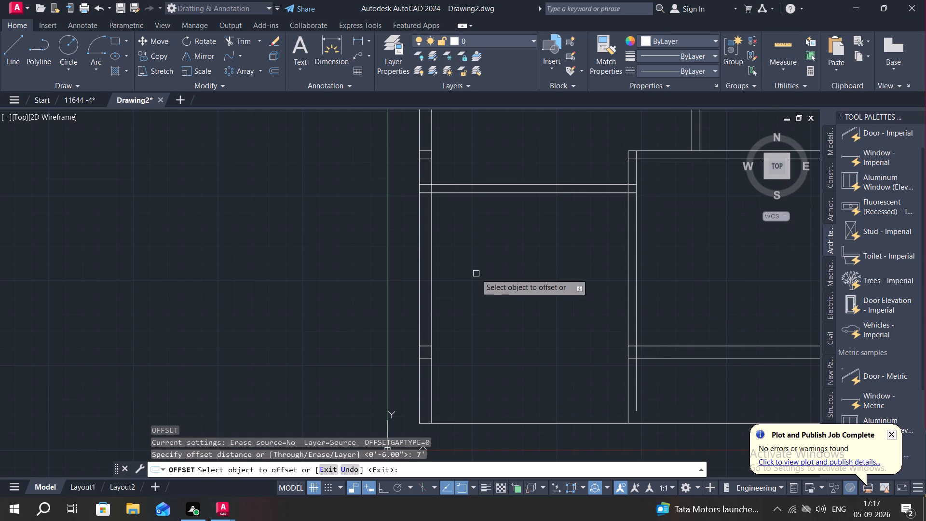
pyautogui.click(429, 278)
pyautogui.click(520, 284)
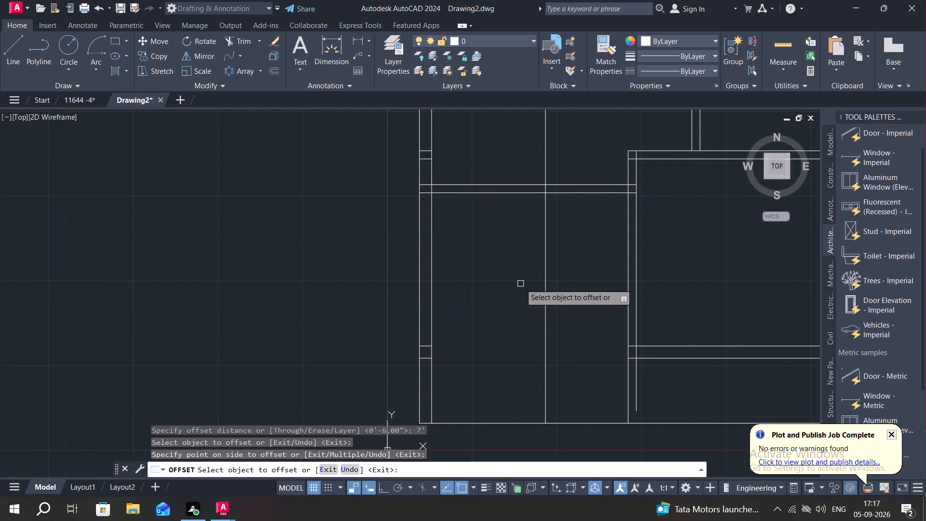
# Quick-measure the space between the new vertical line and the lower vertical partition.
pyautogui.click(793, 43)
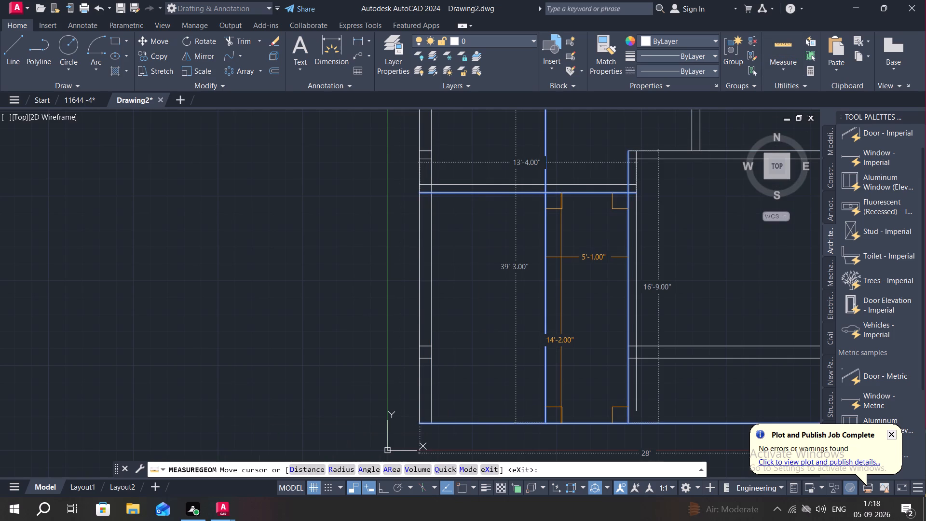
pyautogui.press('Escape')
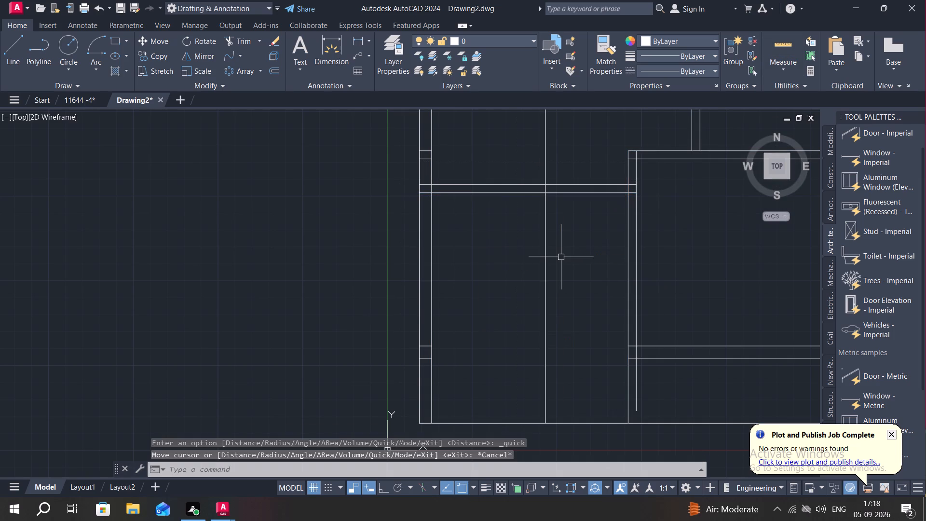
# Offset the new vertical line 6" to the right to form a partition wall.
pyautogui.write('O')
pyautogui.press('space')
pyautogui.write('6"')
pyautogui.press('space')
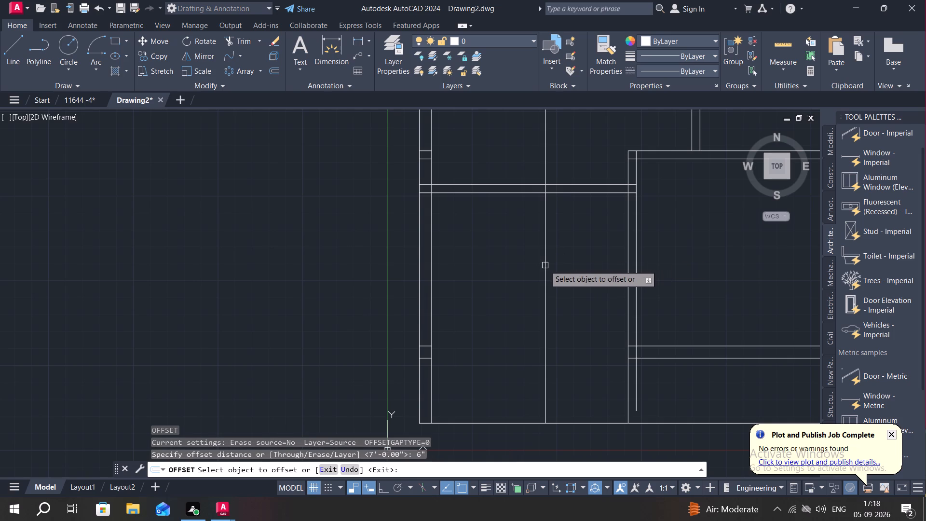
pyautogui.click(545, 265)
pyautogui.click(568, 270)
pyautogui.press('Escape')
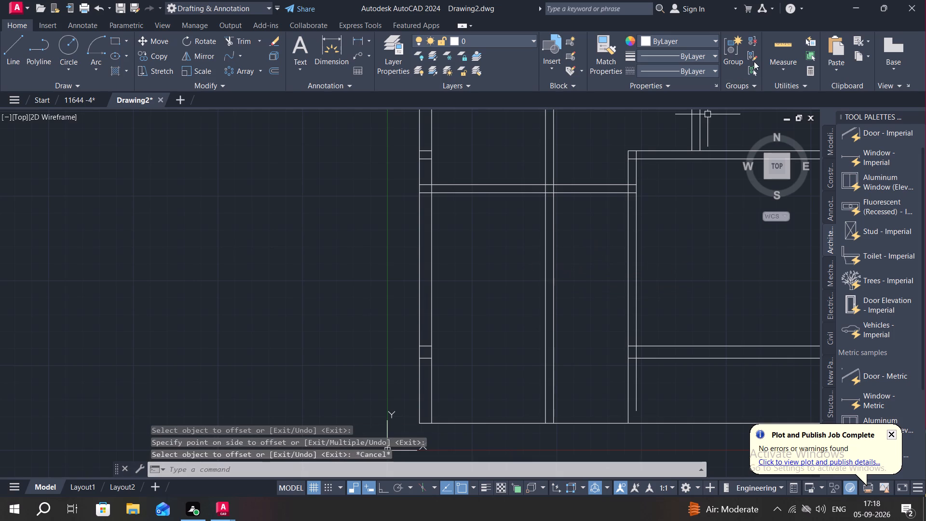
# Quick-measure the space between the new 6" vertical partition and the lower vertical partition.
pyautogui.click(758, 59)
pyautogui.click(765, 55)
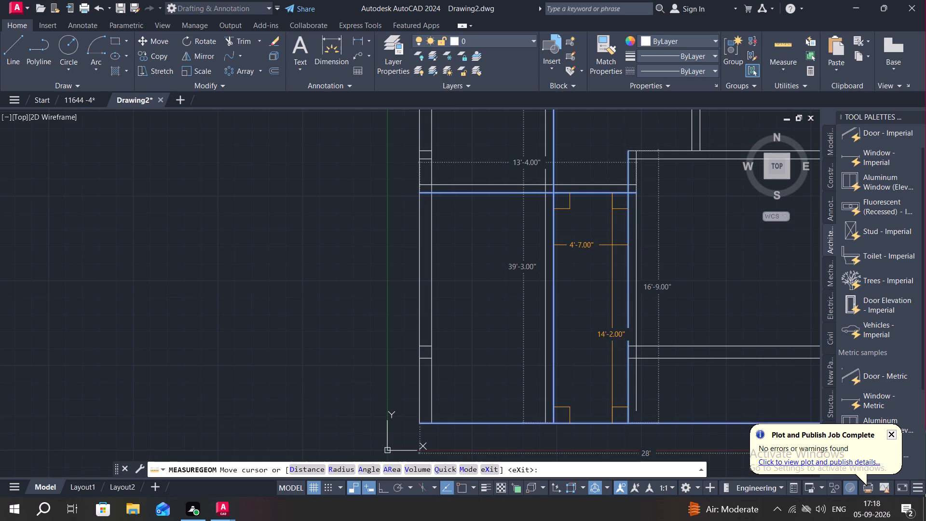
pyautogui.press('Escape')
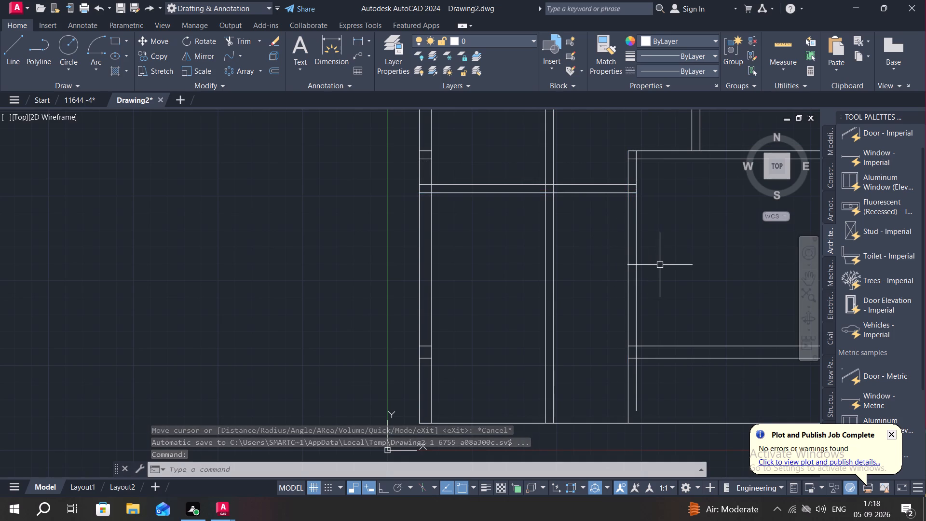
# Extend both 9" front wall lines leftward to the new vertical partition.
pyautogui.press('e')
pyautogui.press('x')
pyautogui.press('space')
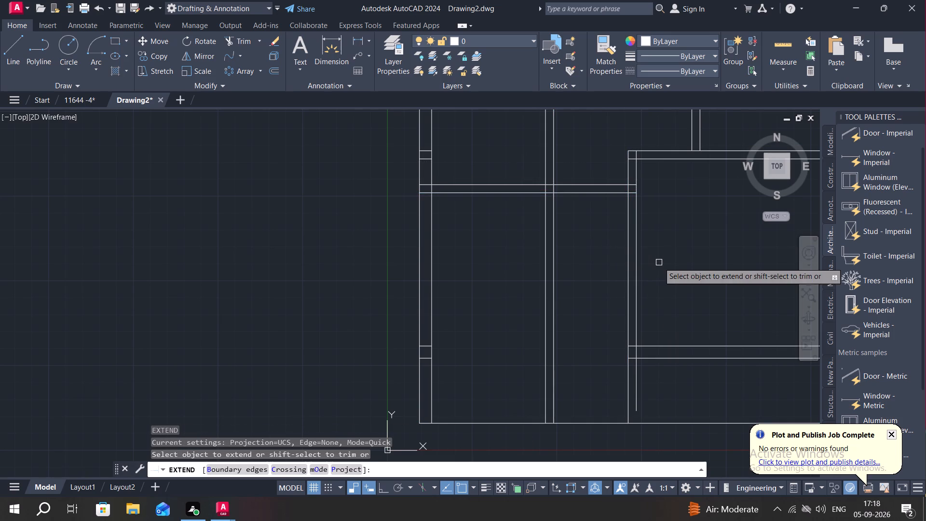
pyautogui.click(648, 346)
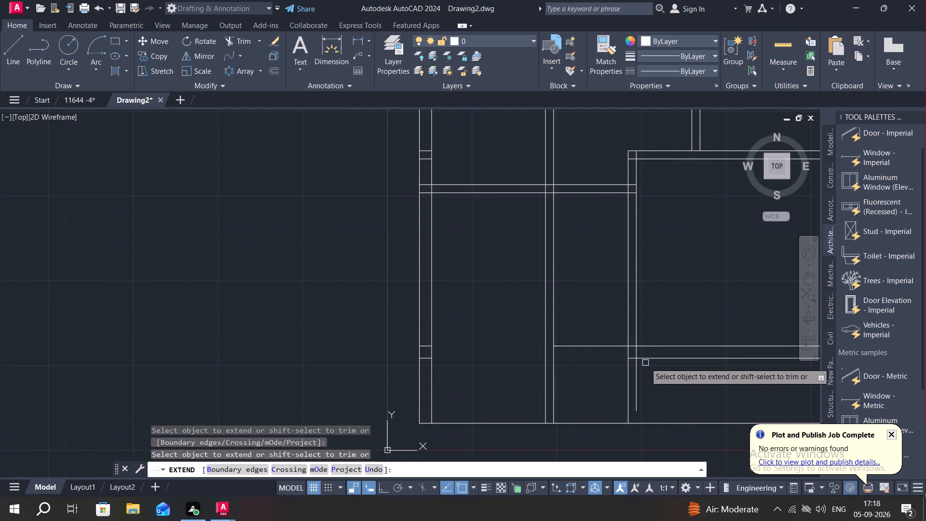
pyautogui.click(642, 358)
pyautogui.press('Escape')
# Trim both lines of the lower vertical partition below the 9" front wall.
pyautogui.write('TR')
pyautogui.press('space')
pyautogui.moveTo(624, 381); pyautogui.dragTo(642, 377)
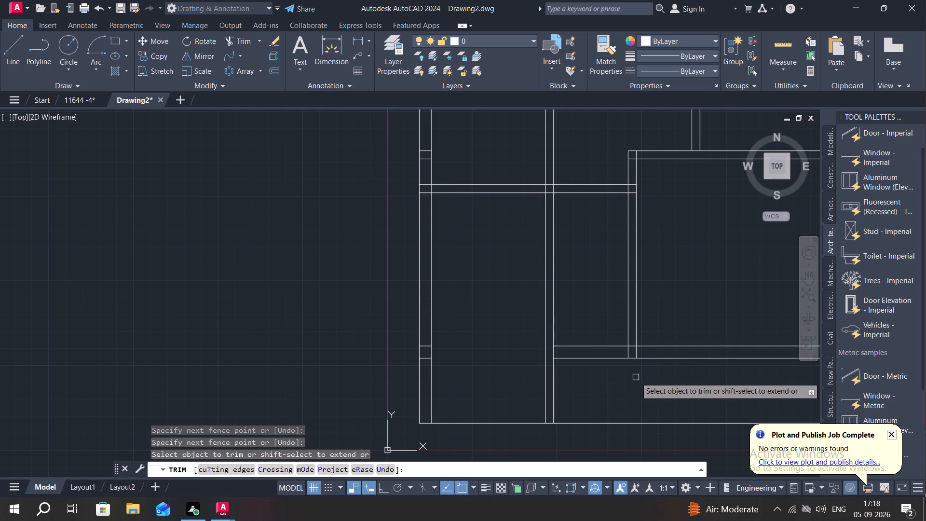
pyautogui.press('Escape')
# Trim the overlapping lines where the lower vertical partition and the new vertical partition meet the 9" front wall.
pyautogui.scroll(2, 626, 361)
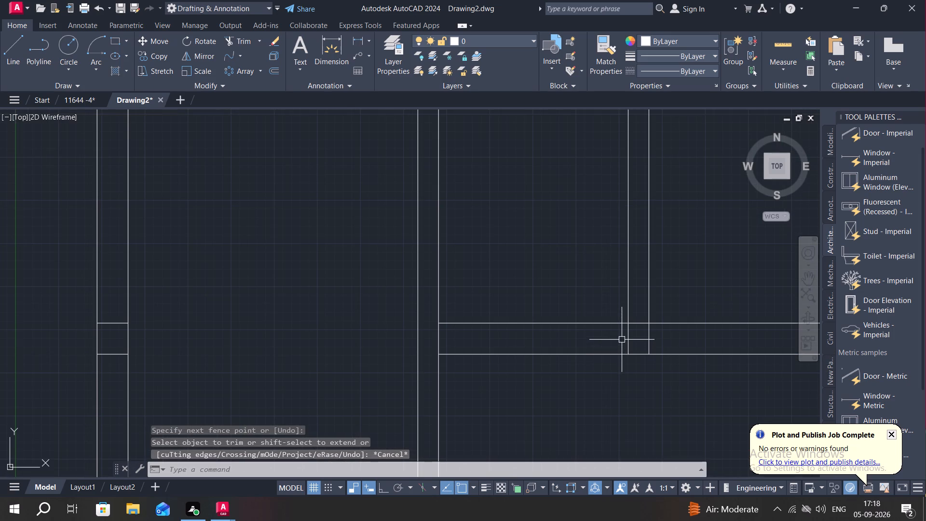
pyautogui.press('Escape')
pyautogui.press('space')
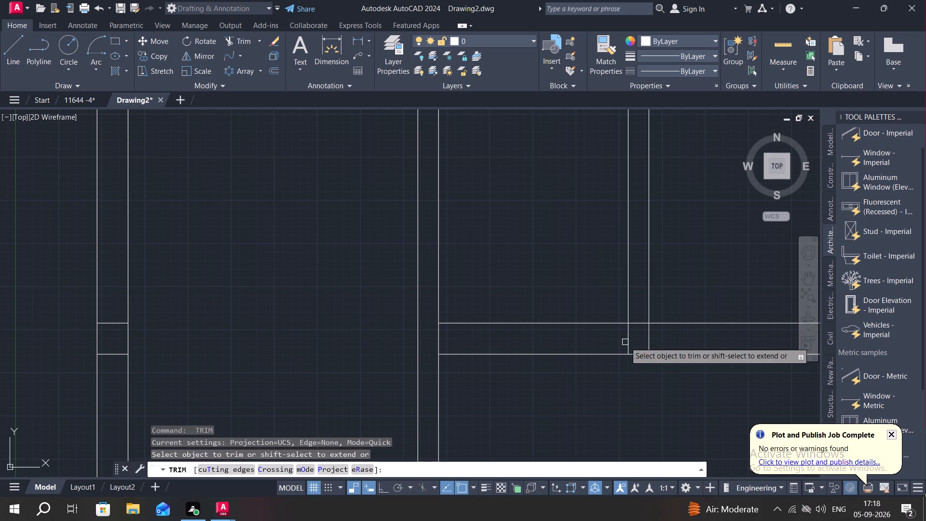
pyautogui.click(626, 341)
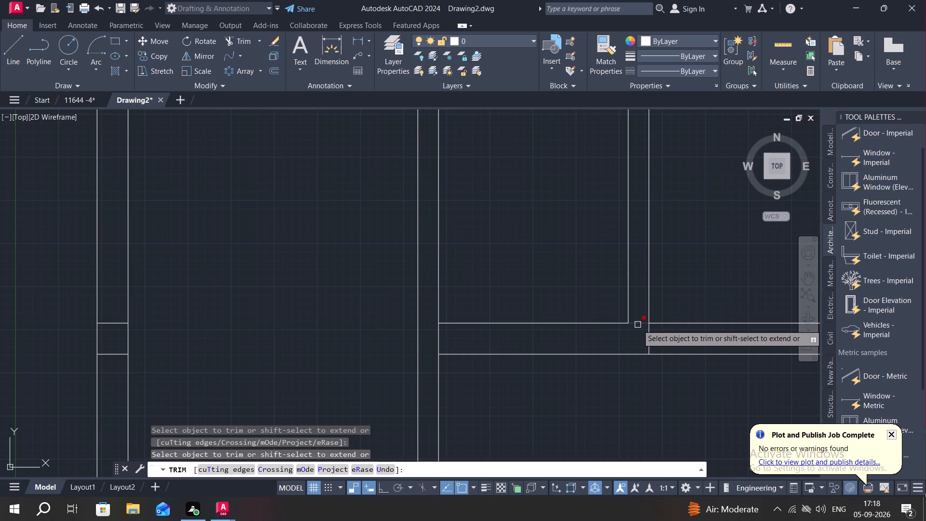
pyautogui.click(638, 325)
pyautogui.press('Escape')
pyautogui.moveTo(534, 254); pyautogui.dragTo(550, 346, button='middle')
pyautogui.scroll(-1, 545, 326)
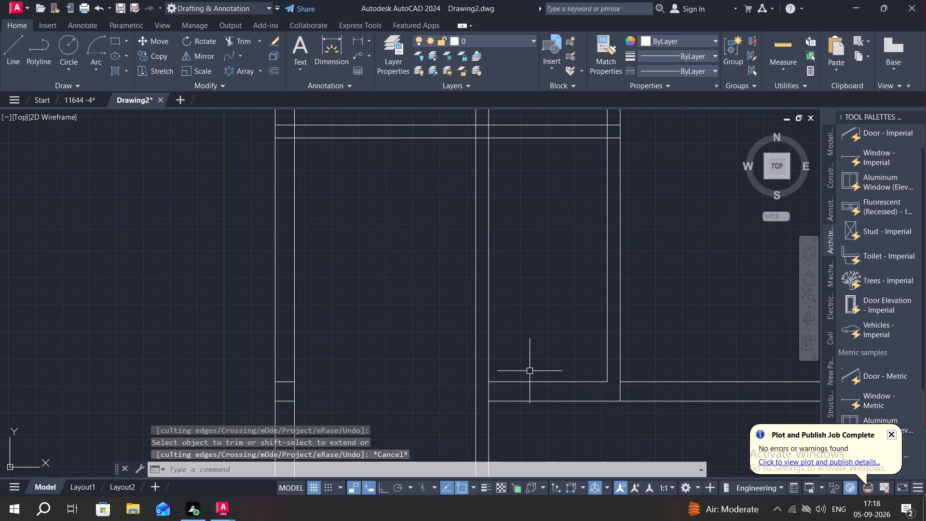
pyautogui.press('Escape')
pyautogui.press('space')
pyautogui.click(488, 392)
pyautogui.press('Escape')
# Trim the 14'2" horizontal partition between the two vertical partitions, including the stubs inside the lower vertical partition.
pyautogui.moveTo(515, 293); pyautogui.dragTo(523, 311, button='middle')
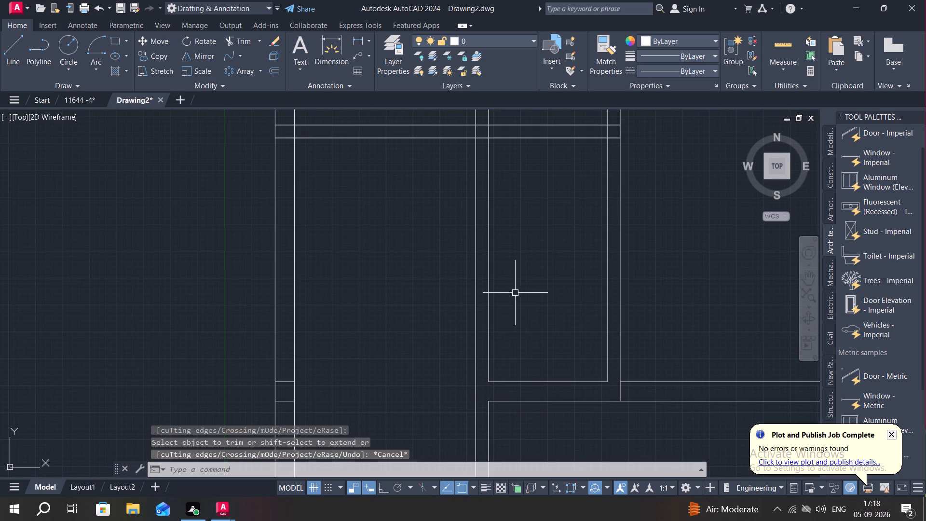
pyautogui.moveTo(523, 311); pyautogui.dragTo(528, 342, button='middle')
pyautogui.moveTo(523, 143); pyautogui.dragTo(564, 229)
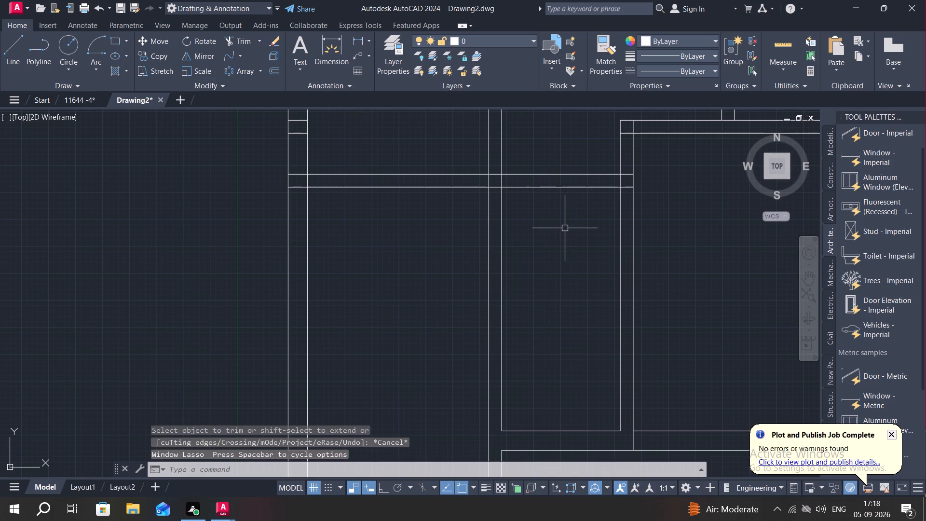
pyautogui.write('TR')
pyautogui.press('space')
pyautogui.moveTo(540, 149); pyautogui.dragTo(563, 209)
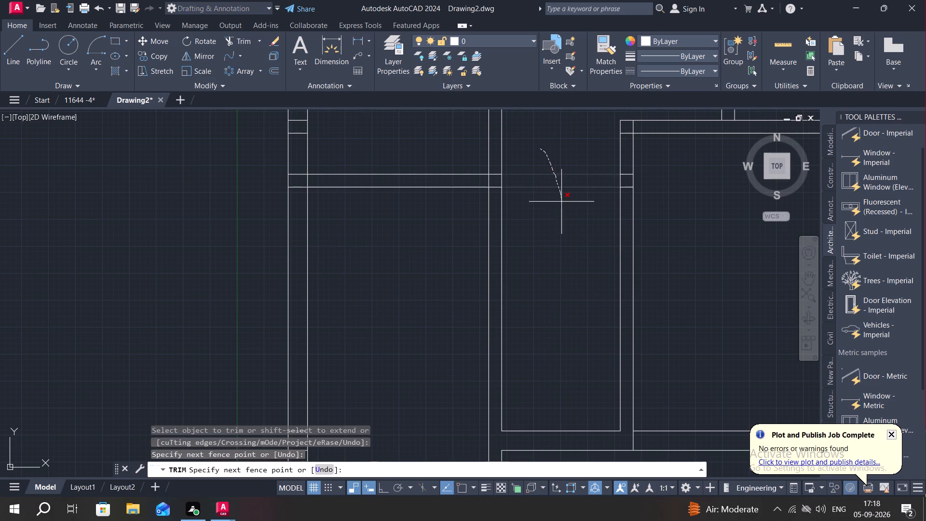
pyautogui.moveTo(563, 209); pyautogui.dragTo(563, 213)
pyautogui.scroll(1, 619, 180)
pyautogui.moveTo(627, 166); pyautogui.dragTo(632, 190)
pyautogui.click(627, 191)
pyautogui.press('Escape')
# Offset the front wall's upper line between the two vertical partitions 7' upward.
pyautogui.moveTo(508, 230); pyautogui.dragTo(518, 164, button='middle')
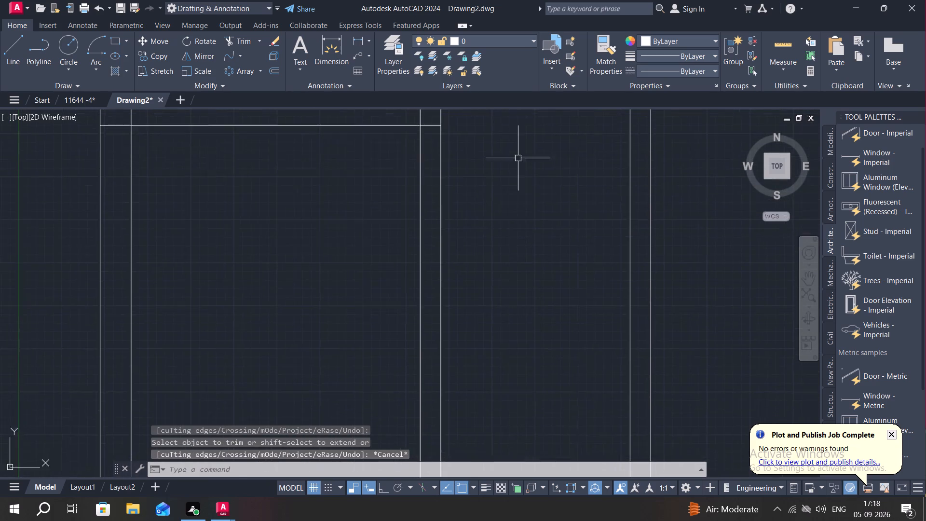
pyautogui.scroll(-2, 518, 161)
pyautogui.write('O')
pyautogui.press('space')
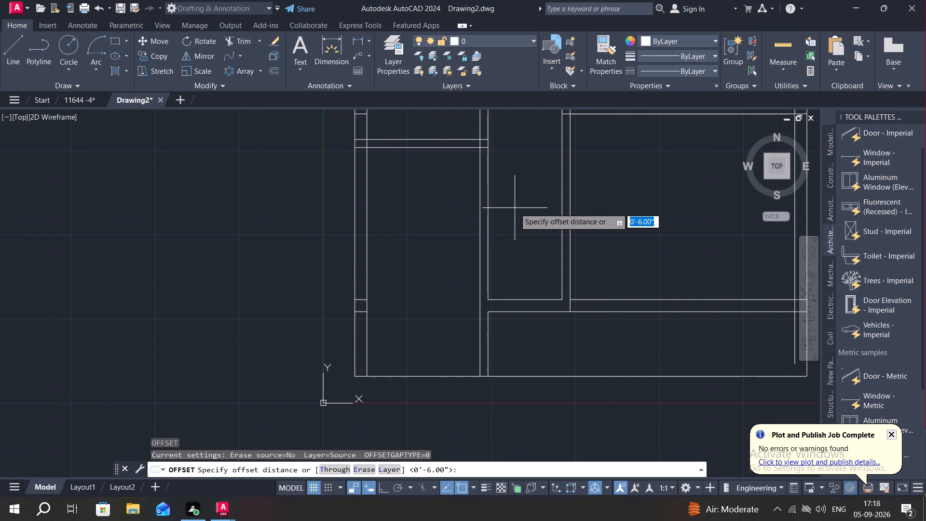
pyautogui.write("7'")
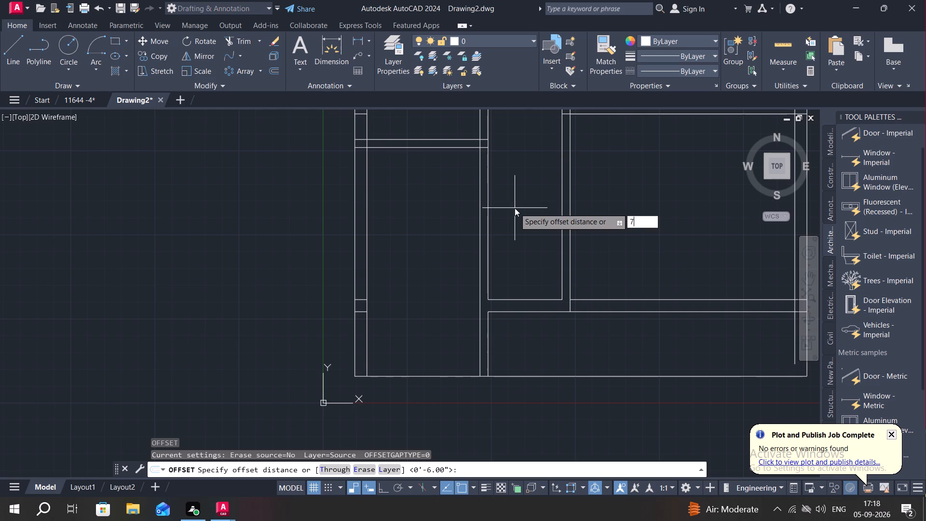
pyautogui.press('space')
pyautogui.click(516, 298)
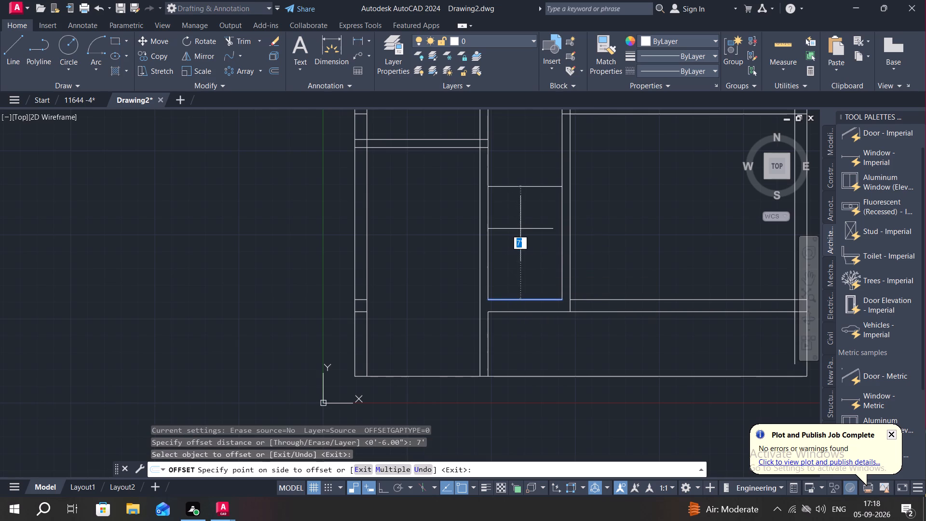
pyautogui.click(520, 227)
pyautogui.moveTo(521, 227); pyautogui.dragTo(525, 282, button='middle')
pyautogui.press('Escape')
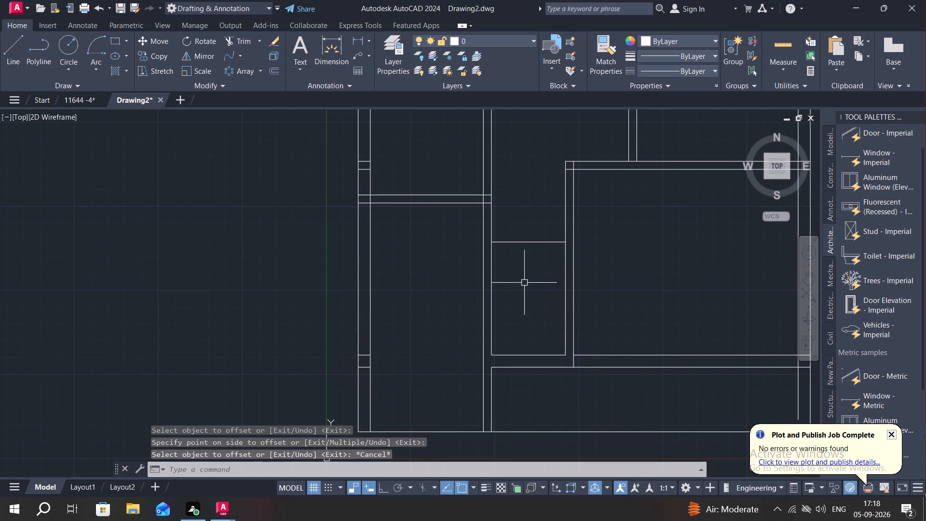
# Offset the new short horizontal line 6" upward to form a partition wall.
pyautogui.write('O')
pyautogui.press('space')
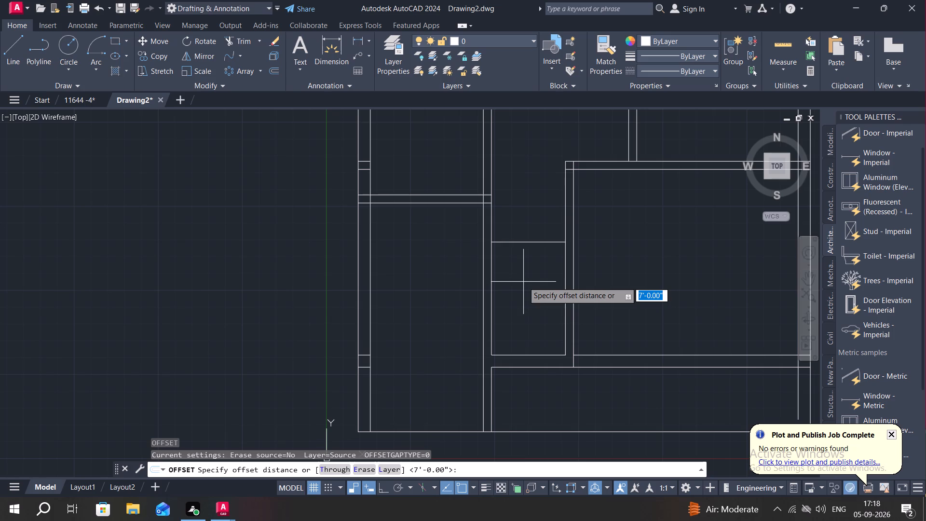
pyautogui.write('6"')
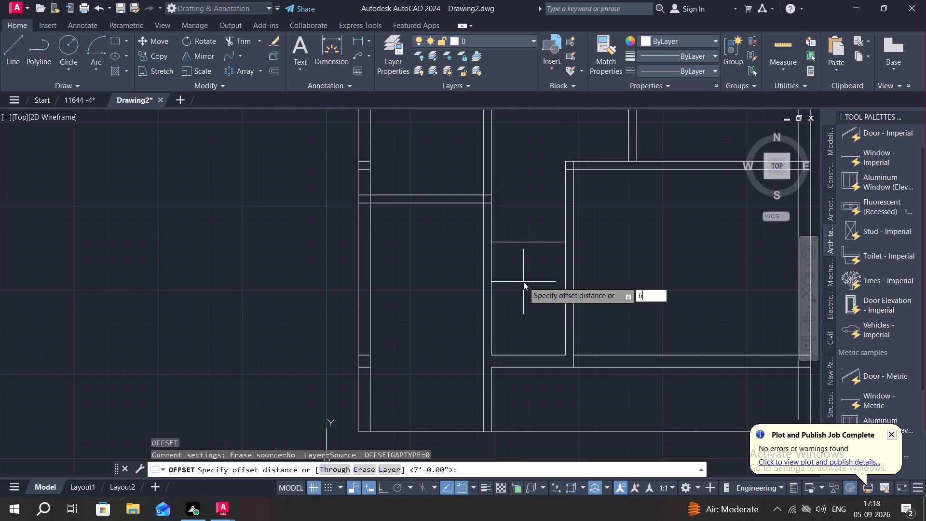
pyautogui.press('space')
pyautogui.click(540, 240)
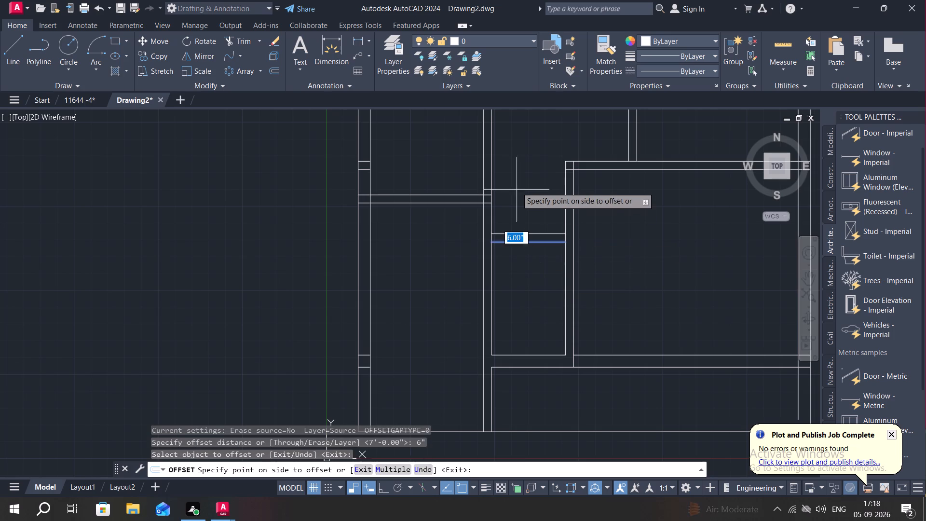
pyautogui.click(520, 186)
pyautogui.press('Escape')
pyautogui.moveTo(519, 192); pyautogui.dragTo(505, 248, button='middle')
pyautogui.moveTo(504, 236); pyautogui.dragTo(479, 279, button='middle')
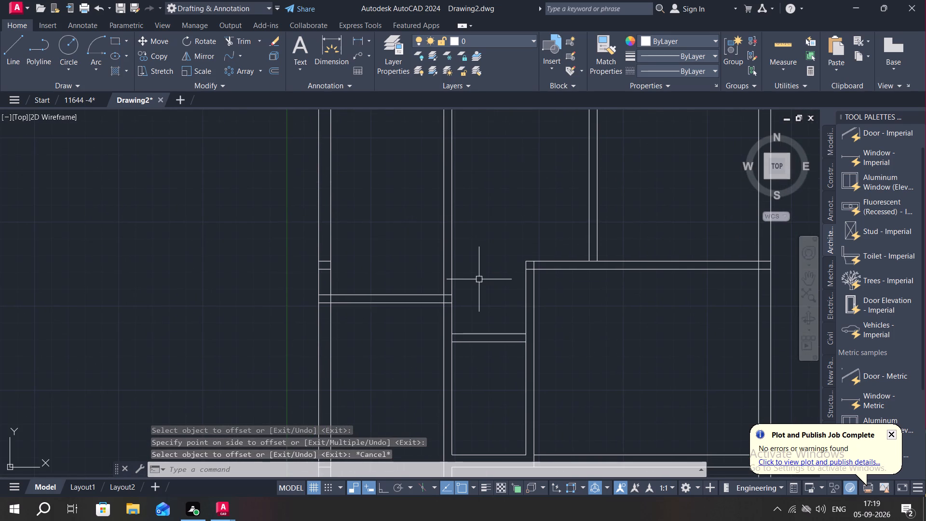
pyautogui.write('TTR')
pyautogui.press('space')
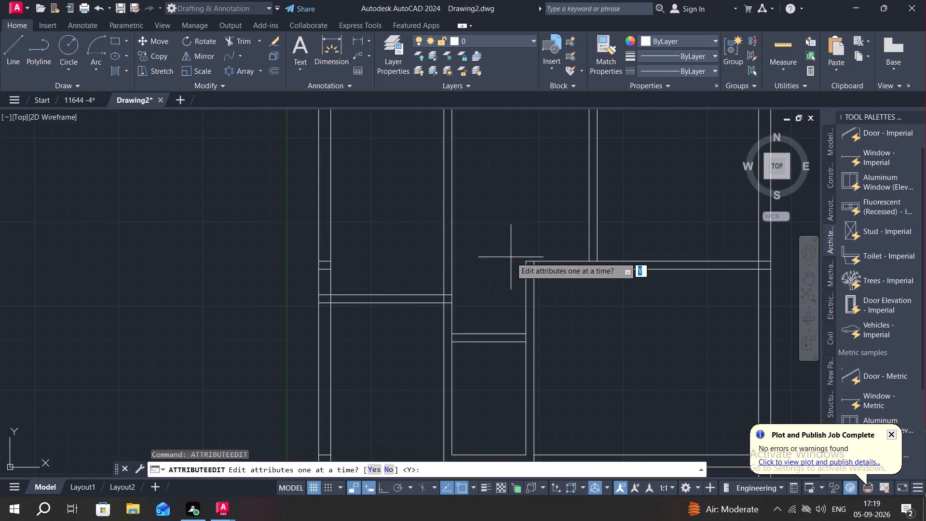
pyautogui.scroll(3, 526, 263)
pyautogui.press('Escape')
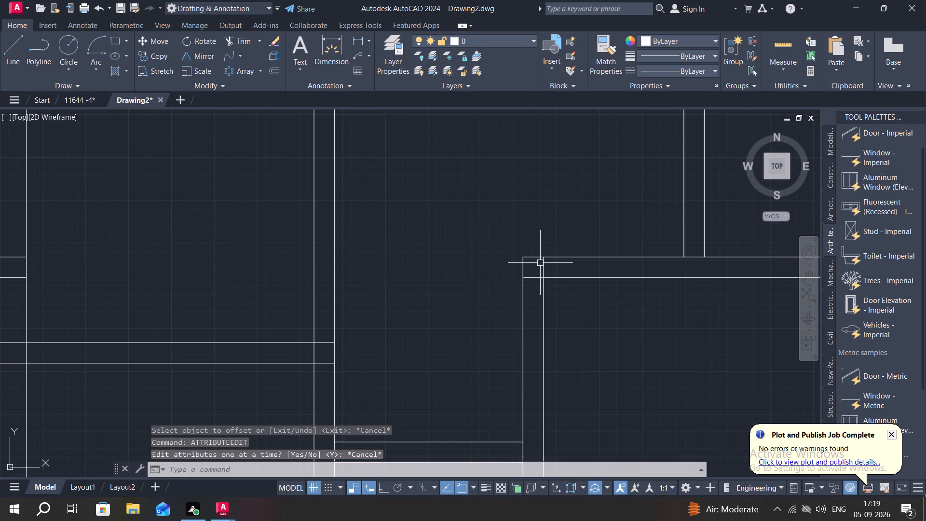
# Trim the overlapping lines at the inner corner of the L-shaped partition around the front-right room.
pyautogui.write('TR')
pyautogui.press('space')
pyautogui.click(537, 279)
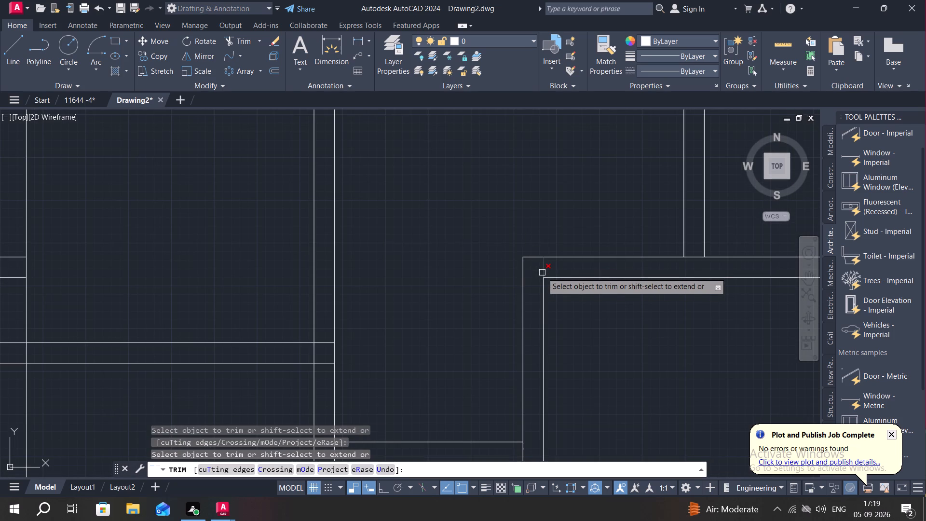
pyautogui.click(544, 269)
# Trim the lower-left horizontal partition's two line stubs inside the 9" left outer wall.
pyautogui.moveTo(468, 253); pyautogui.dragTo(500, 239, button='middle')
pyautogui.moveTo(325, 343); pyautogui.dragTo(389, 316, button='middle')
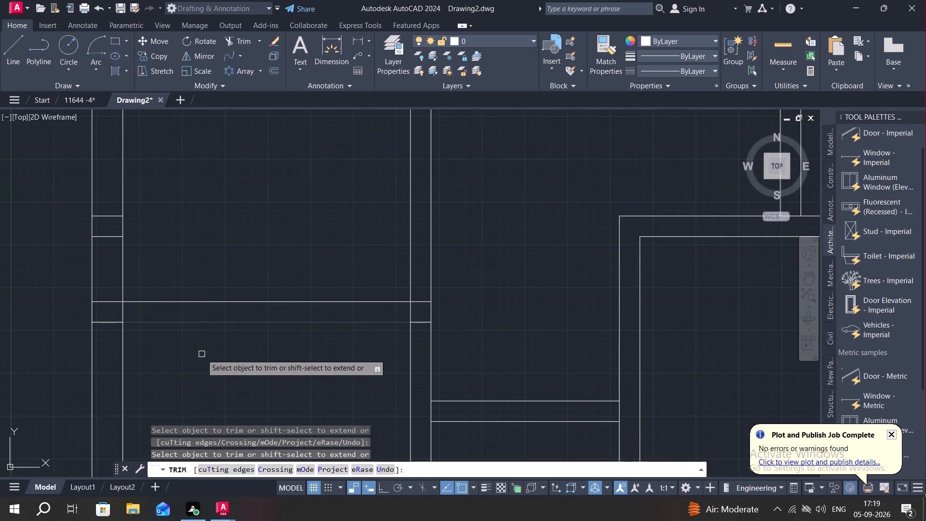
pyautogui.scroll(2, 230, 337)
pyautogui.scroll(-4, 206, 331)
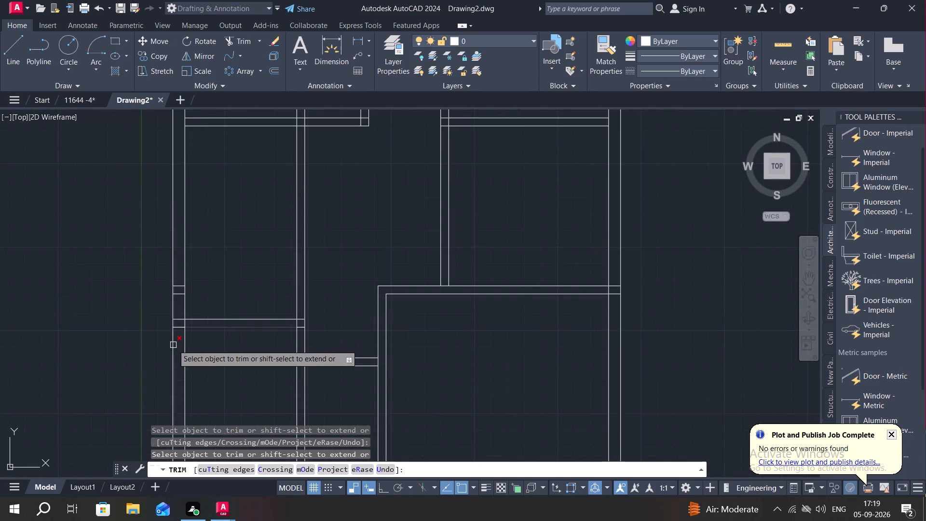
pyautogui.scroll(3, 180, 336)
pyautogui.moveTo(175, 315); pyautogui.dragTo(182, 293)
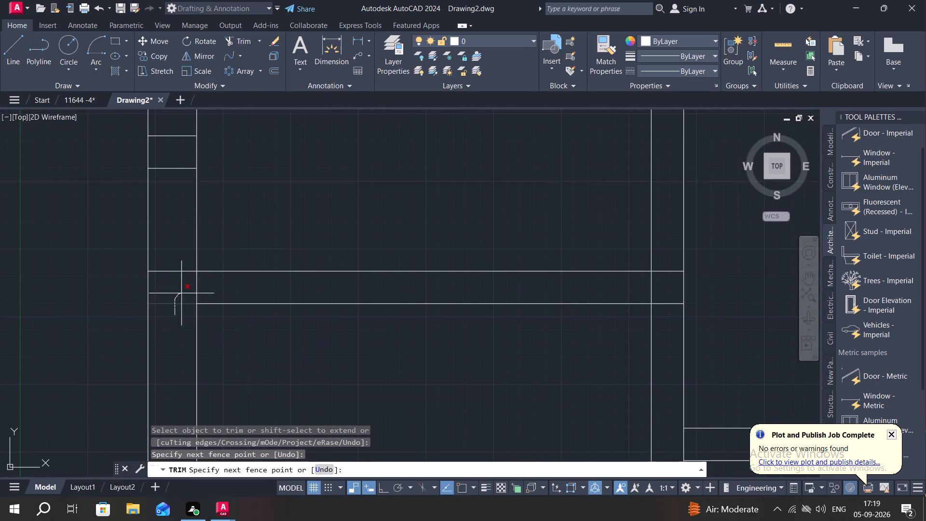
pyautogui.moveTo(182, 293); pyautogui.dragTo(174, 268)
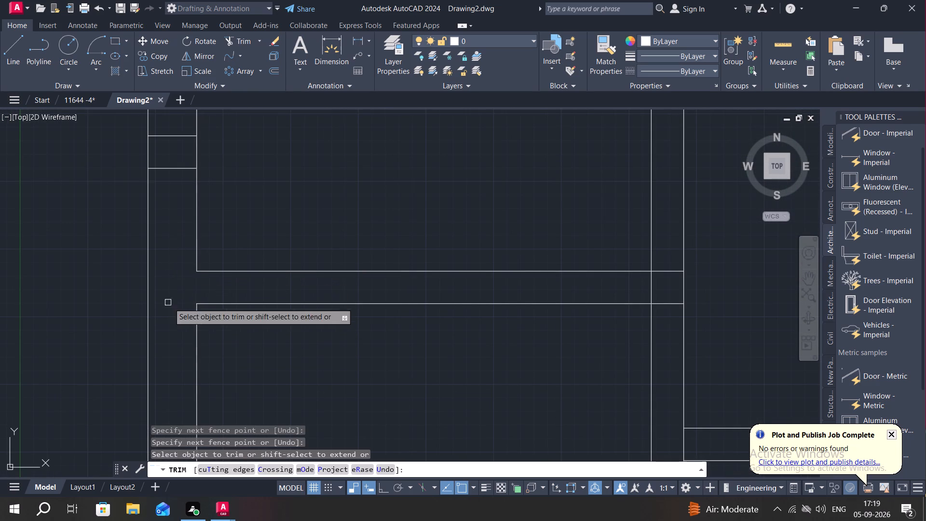
# Trim the overlapping lines where the lower-left horizontal partition meets the left vertical partition.
pyautogui.scroll(-1, 351, 341)
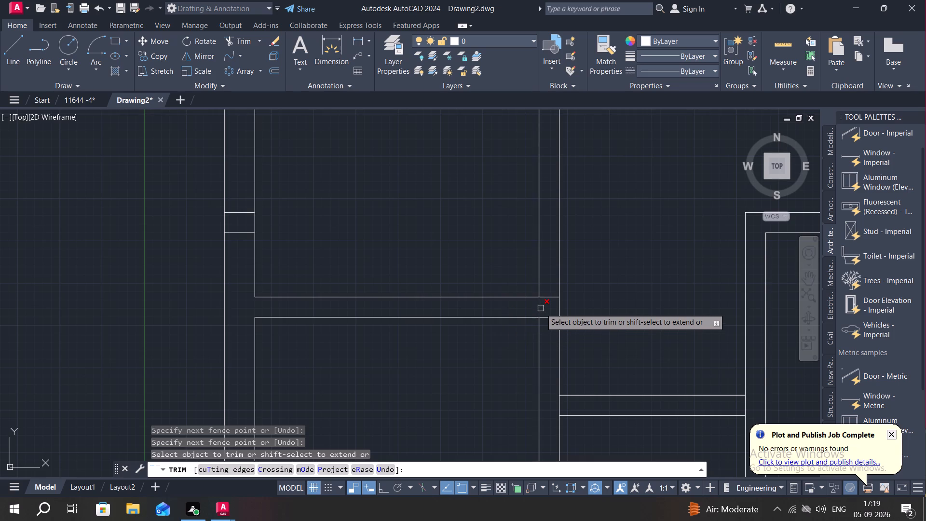
pyautogui.moveTo(536, 312); pyautogui.dragTo(505, 301, button='middle')
pyautogui.scroll(1, 520, 336)
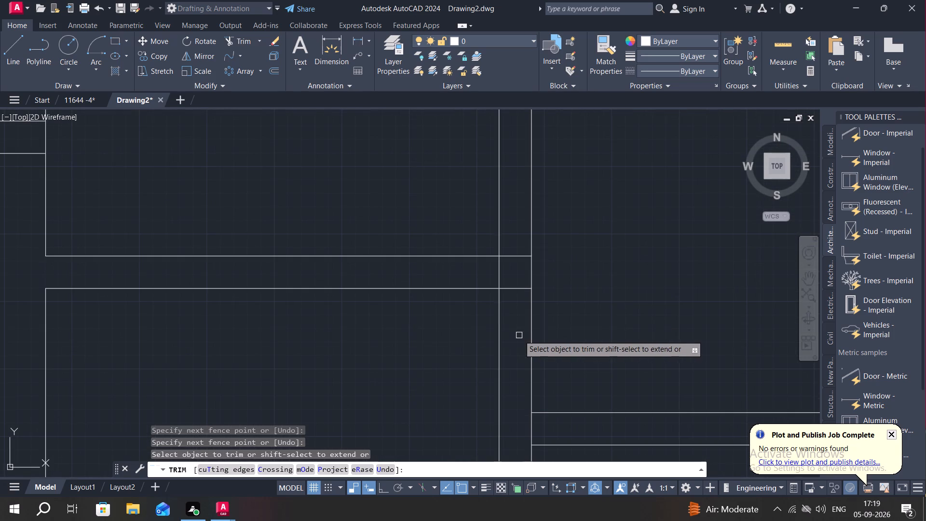
pyautogui.moveTo(488, 275); pyautogui.dragTo(516, 289)
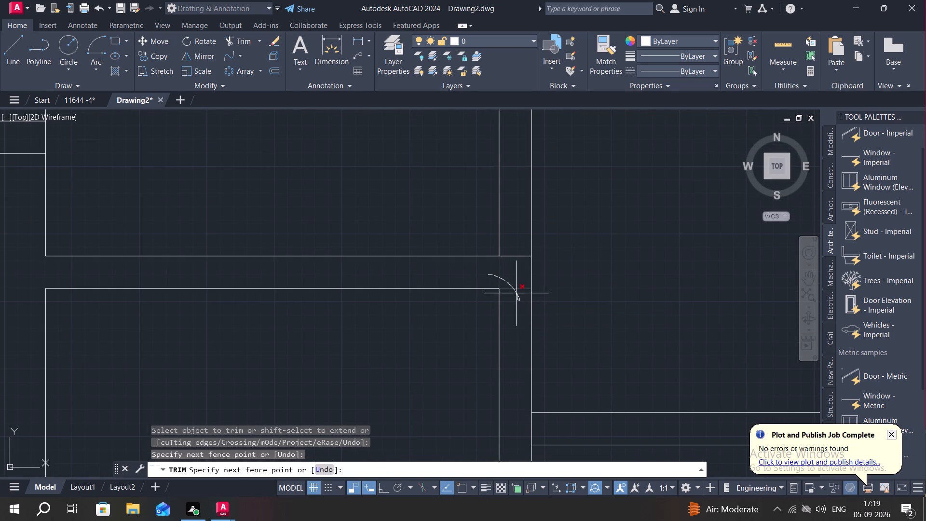
pyautogui.moveTo(516, 289); pyautogui.dragTo(518, 242)
pyautogui.press('Escape')
pyautogui.scroll(-2, 460, 362)
pyautogui.press('Escape')
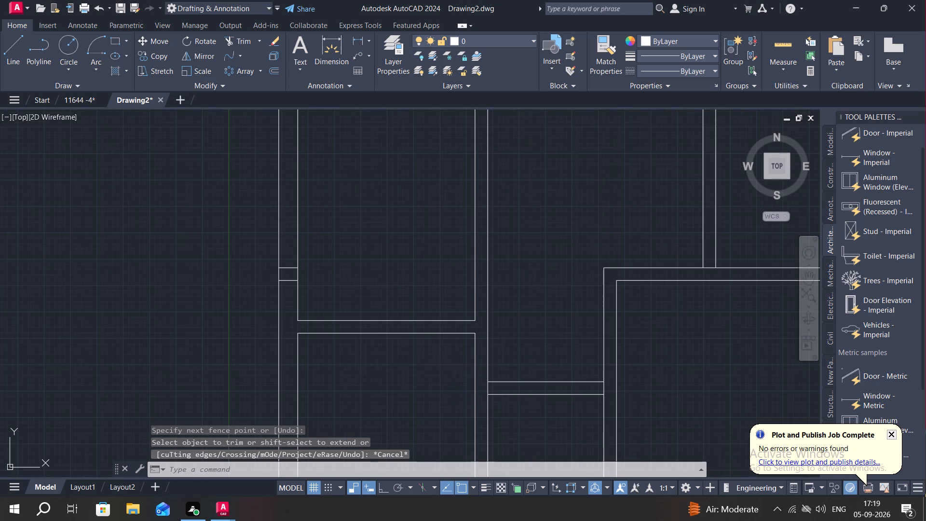
# Trim the two leftover line stubs inside the left outer wall, just above the lower-left horizontal partition.
pyautogui.press('space')
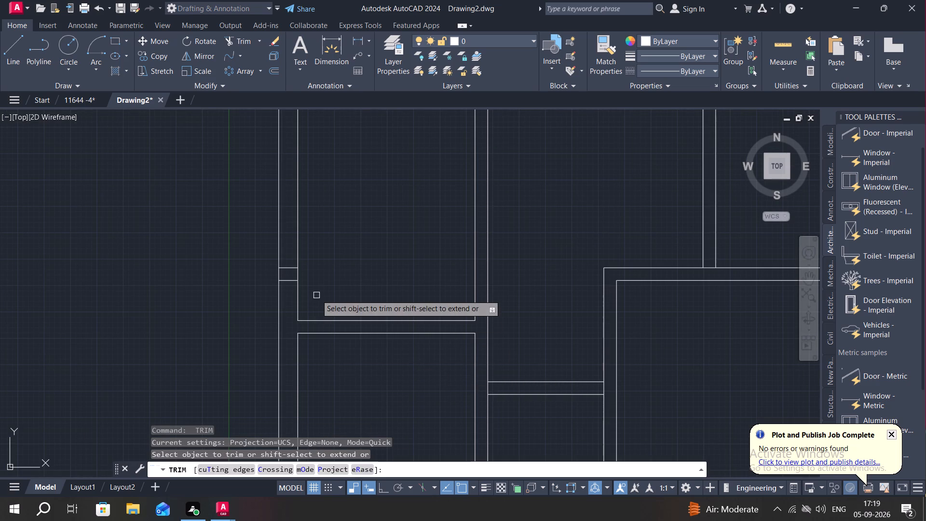
pyautogui.moveTo(331, 295); pyautogui.dragTo(394, 296, button='middle')
pyautogui.scroll(-1, 392, 291)
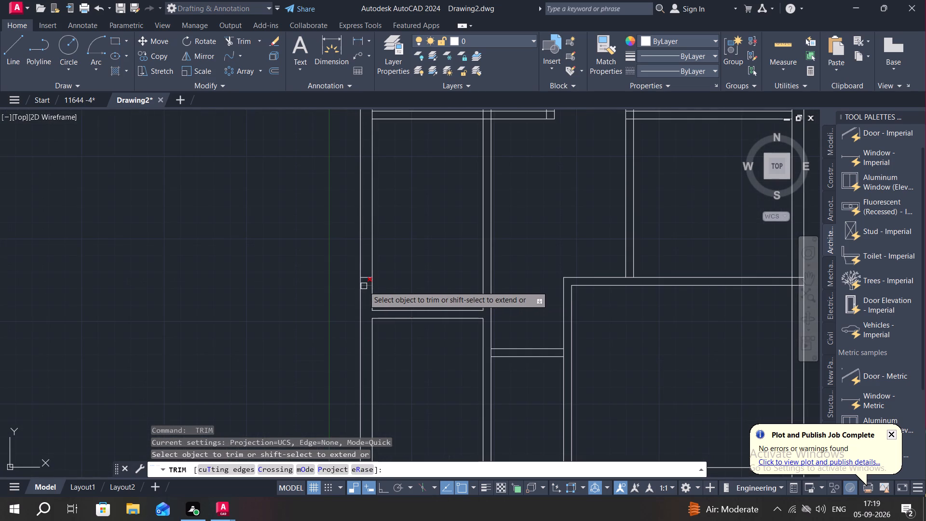
pyautogui.click(367, 286)
pyautogui.click(366, 277)
pyautogui.press('Escape')
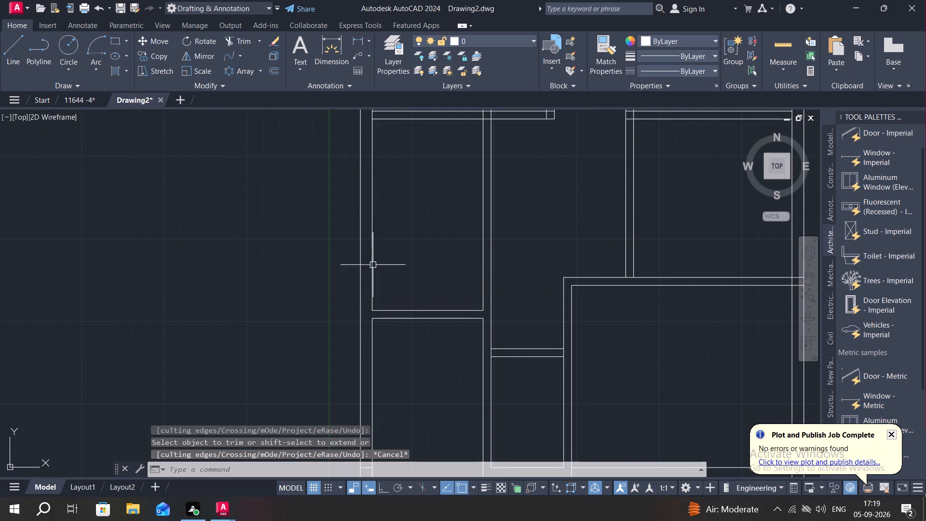
# Extend both lines of the lower-left horizontal partition to the outer line of the left 9" wall.
pyautogui.moveTo(406, 266); pyautogui.dragTo(392, 341, button='middle')
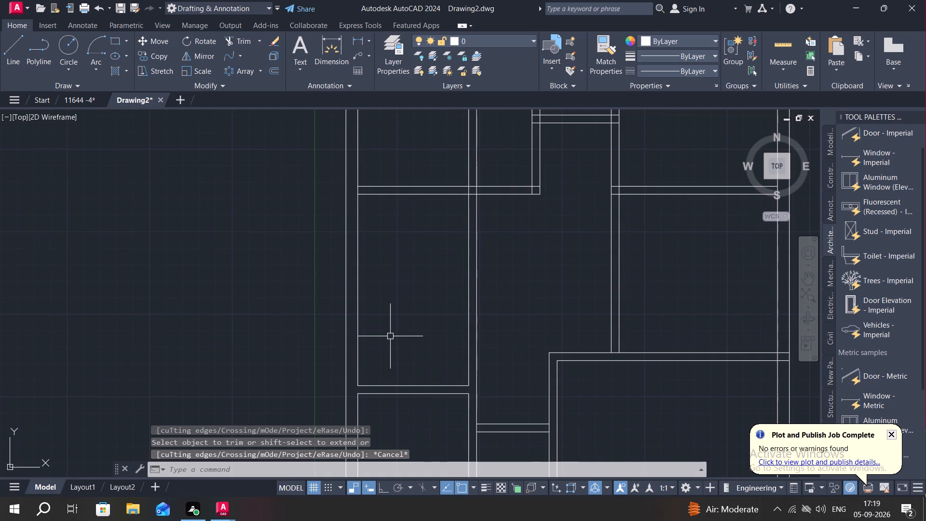
pyautogui.moveTo(390, 336); pyautogui.dragTo(363, 322, button='middle')
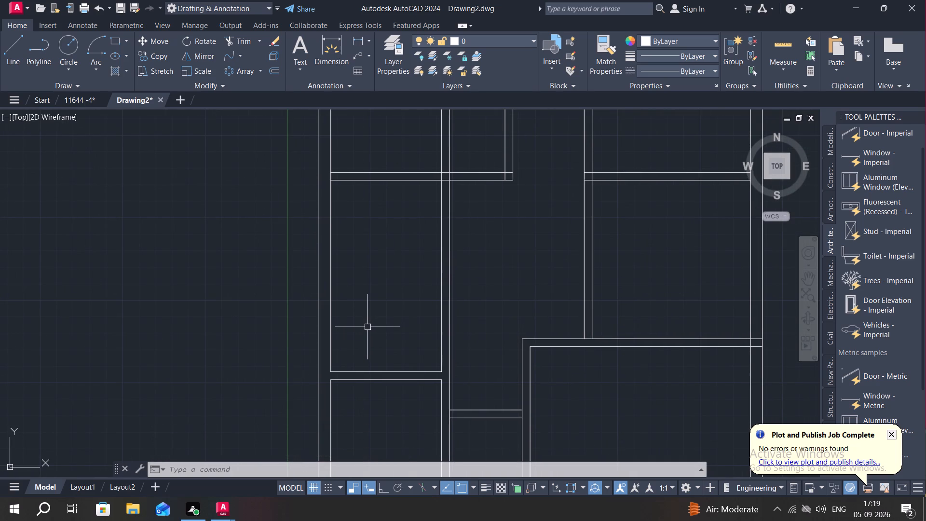
pyautogui.scroll(-1, 382, 329)
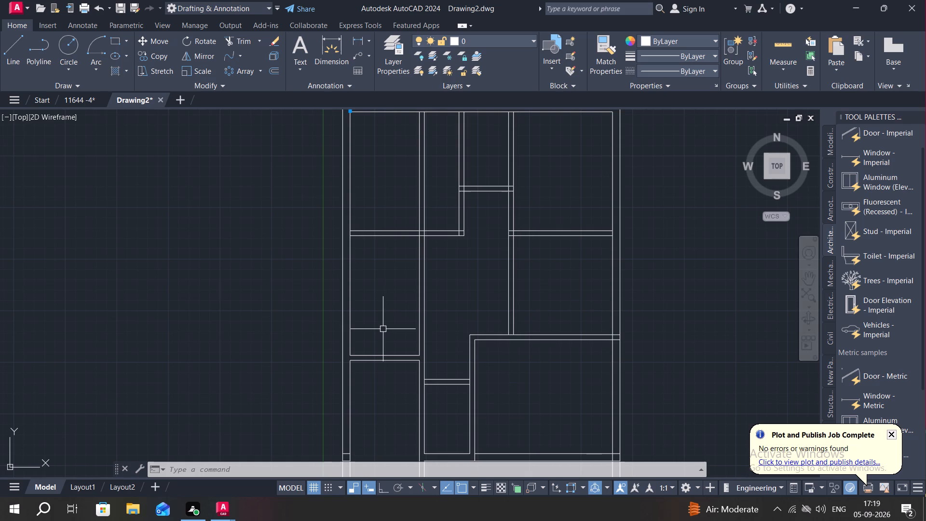
pyautogui.write('EX')
pyautogui.press('space')
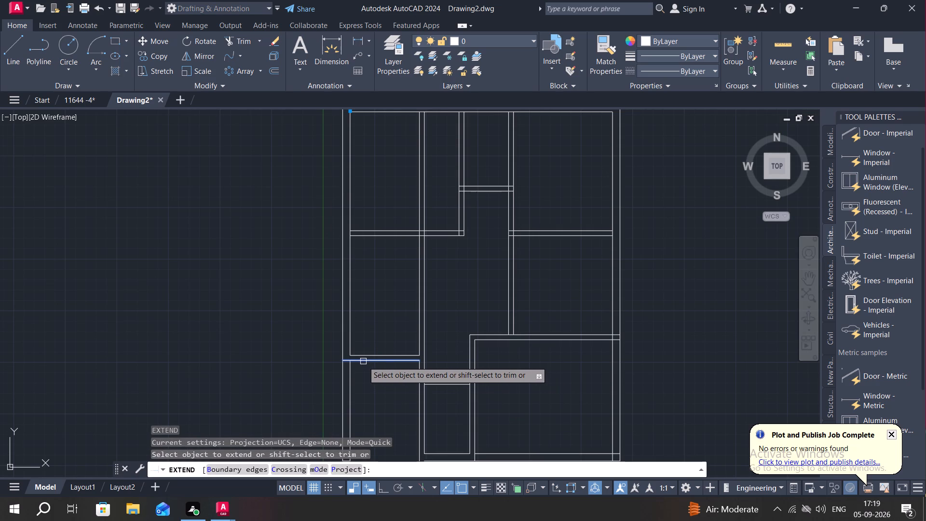
pyautogui.click(363, 361)
pyautogui.click(370, 355)
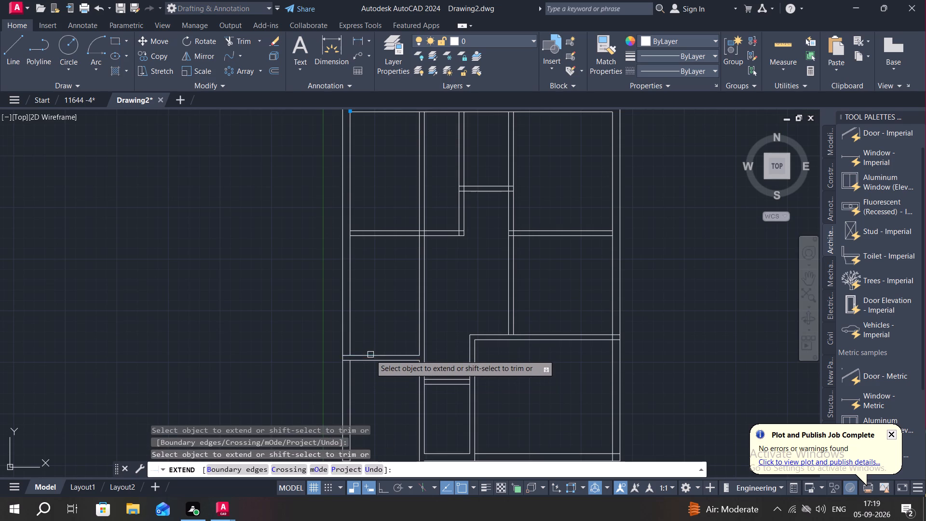
pyautogui.press('Escape')
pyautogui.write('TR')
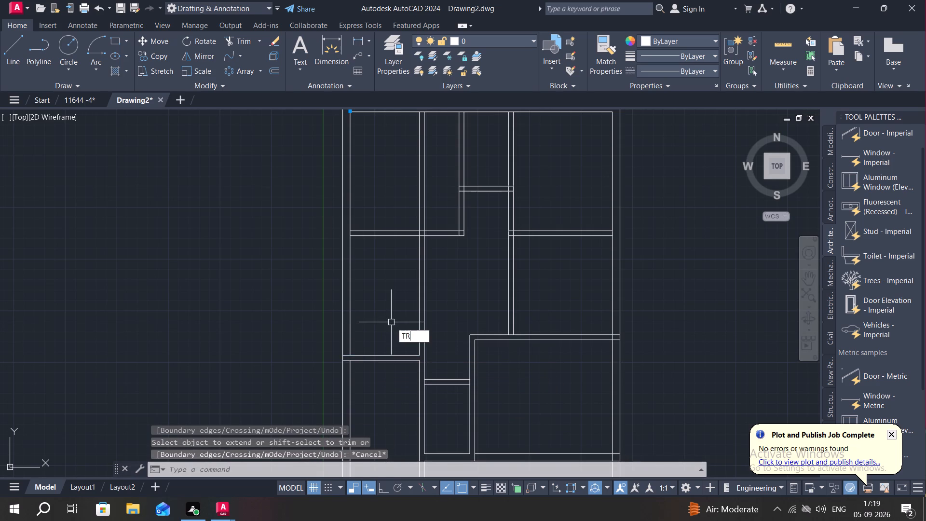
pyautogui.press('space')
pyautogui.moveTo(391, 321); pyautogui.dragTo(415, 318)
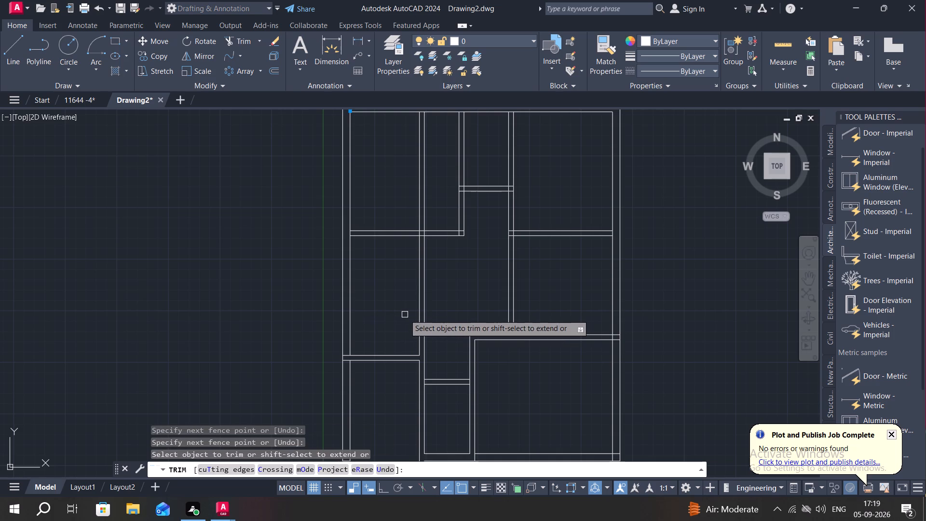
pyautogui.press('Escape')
# Extend the upper line of the lower-left horizontal partition to the far line of the left vertical partition.
pyautogui.press('e')
pyautogui.press('x')
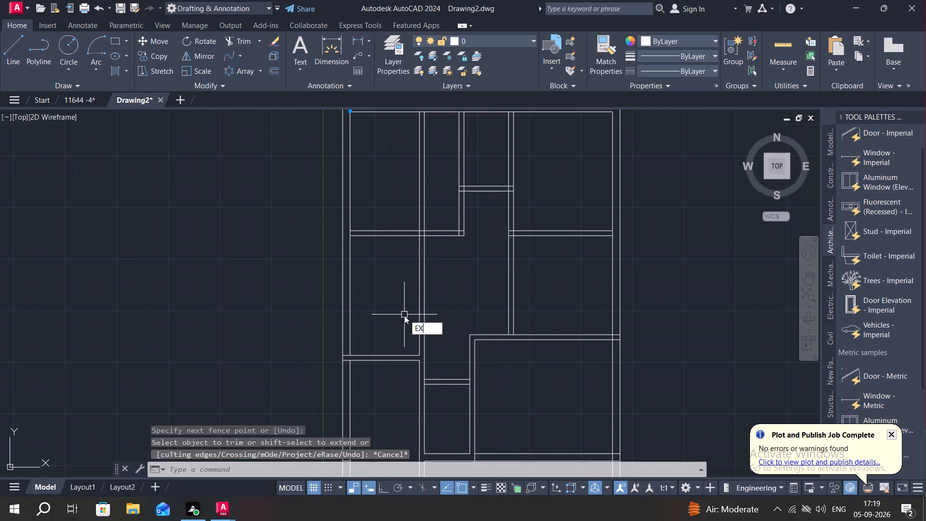
pyautogui.press('space')
pyautogui.click(401, 354)
pyautogui.press('Escape')
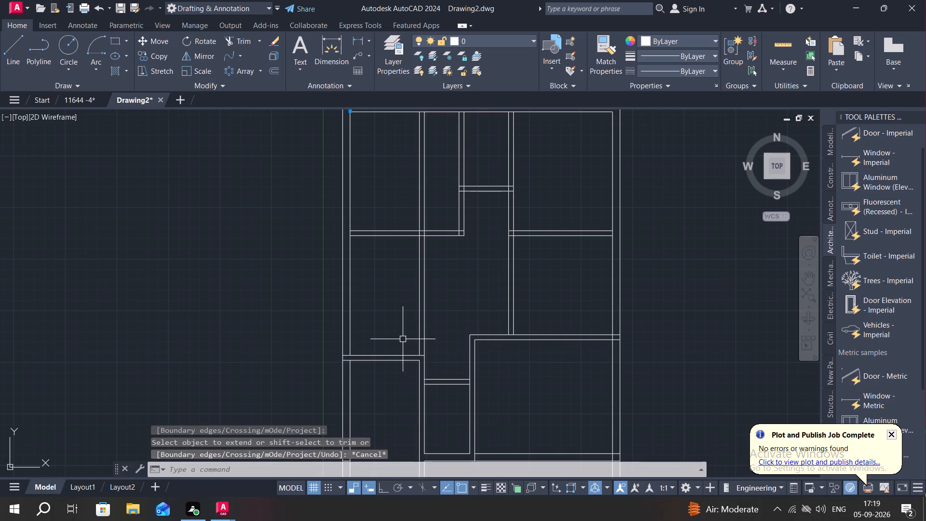
# Trim away the left vertical partition from the lower-left horizontal partition up to the rear wall, including its stub inside the upper-left horizontal partition.
pyautogui.write('TR')
pyautogui.press('space')
pyautogui.moveTo(401, 334); pyautogui.dragTo(428, 328)
pyautogui.moveTo(416, 305); pyautogui.dragTo(422, 381, button='middle')
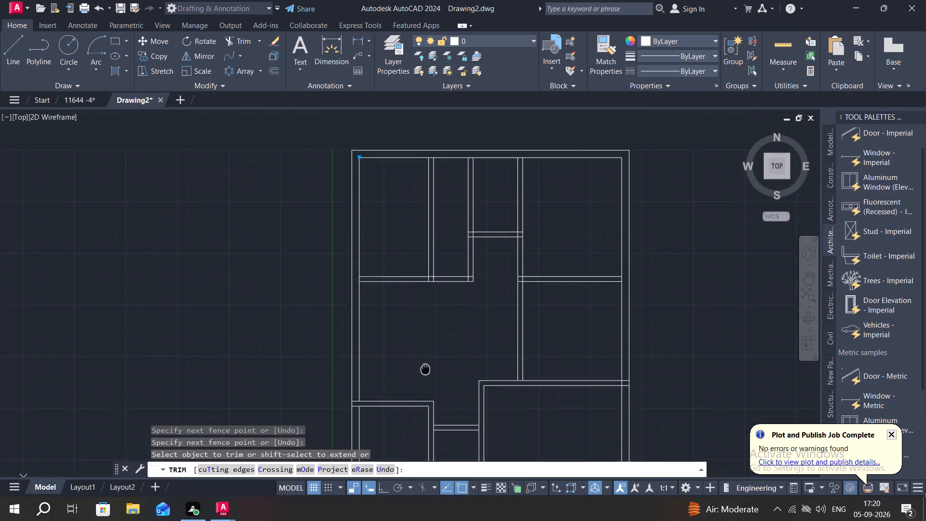
pyautogui.moveTo(422, 381); pyautogui.dragTo(422, 384, button='middle')
pyautogui.moveTo(397, 266); pyautogui.dragTo(437, 273)
pyautogui.scroll(2, 424, 309)
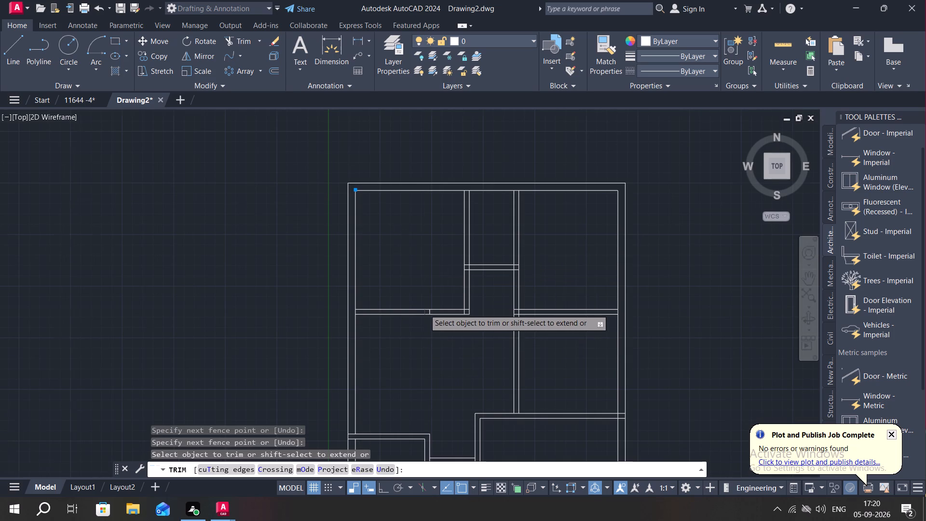
pyautogui.scroll(2, 424, 309)
pyautogui.moveTo(417, 326); pyautogui.dragTo(441, 326)
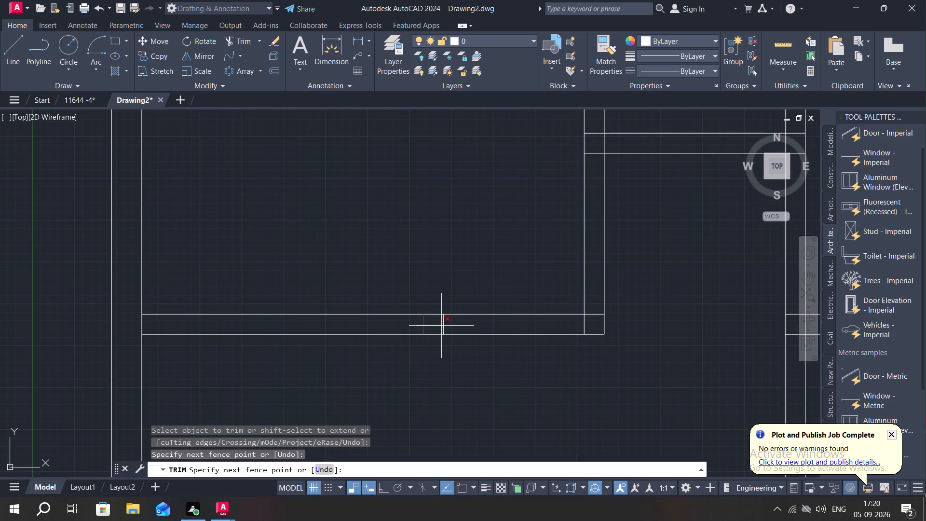
pyautogui.moveTo(441, 326); pyautogui.dragTo(446, 325)
# Trim the overlapping lines at the corner where the upper-left horizontal partition meets the adjoining vertical partition.
pyautogui.moveTo(440, 393); pyautogui.dragTo(407, 379, button='middle')
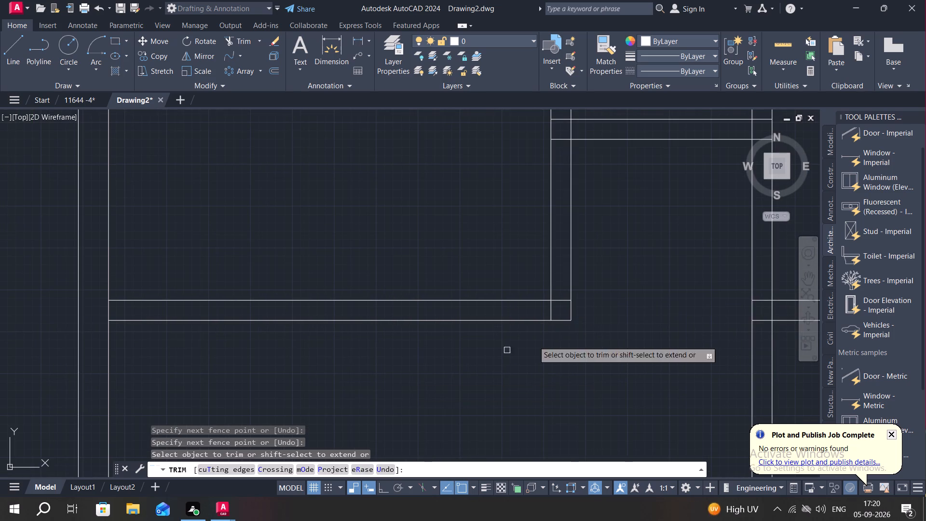
pyautogui.scroll(2, 531, 312)
pyautogui.moveTo(542, 309); pyautogui.dragTo(589, 295)
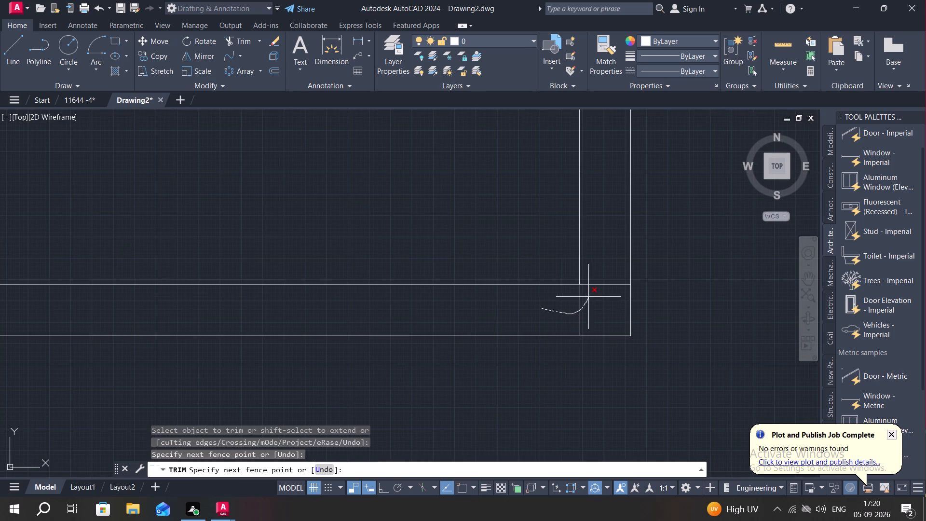
pyautogui.moveTo(589, 295); pyautogui.dragTo(594, 275)
pyautogui.press('Escape')
# Trim the overlapping lines at the left end of the short horizontal partition between the two upper vertical partitions.
pyautogui.scroll(-2, 549, 360)
pyautogui.moveTo(545, 375); pyautogui.dragTo(514, 274, button='middle')
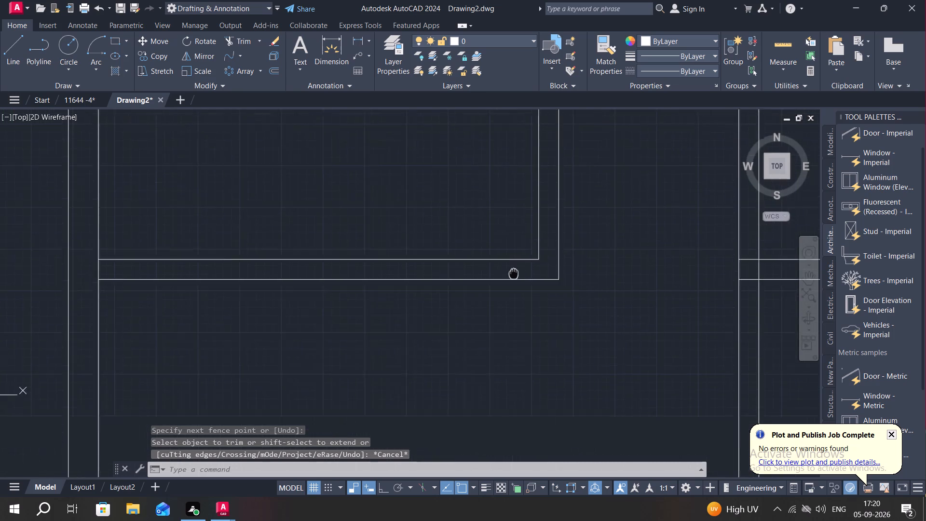
pyautogui.scroll(-1, 504, 298)
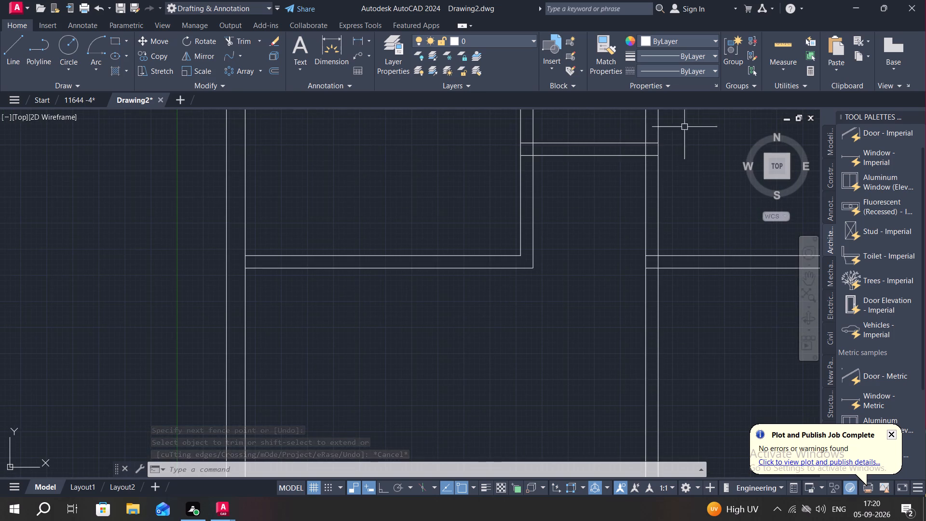
pyautogui.moveTo(632, 146); pyautogui.dragTo(607, 236, button='middle')
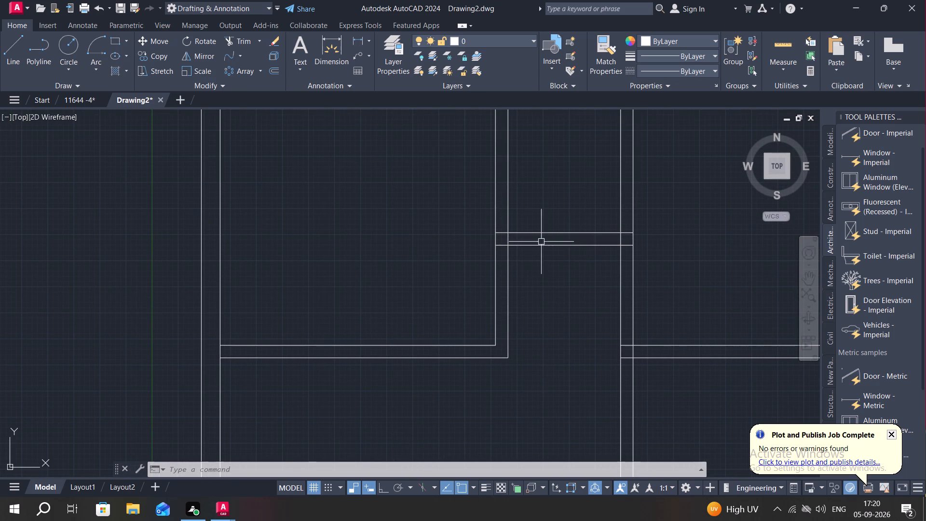
pyautogui.write('TR')
pyautogui.press('space')
pyautogui.scroll(4, 501, 241)
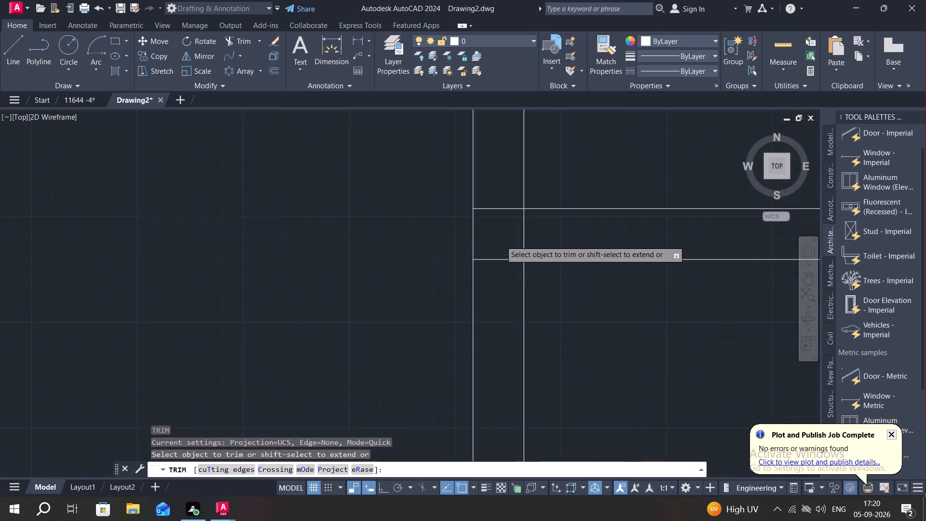
pyautogui.moveTo(490, 178); pyautogui.dragTo(499, 296)
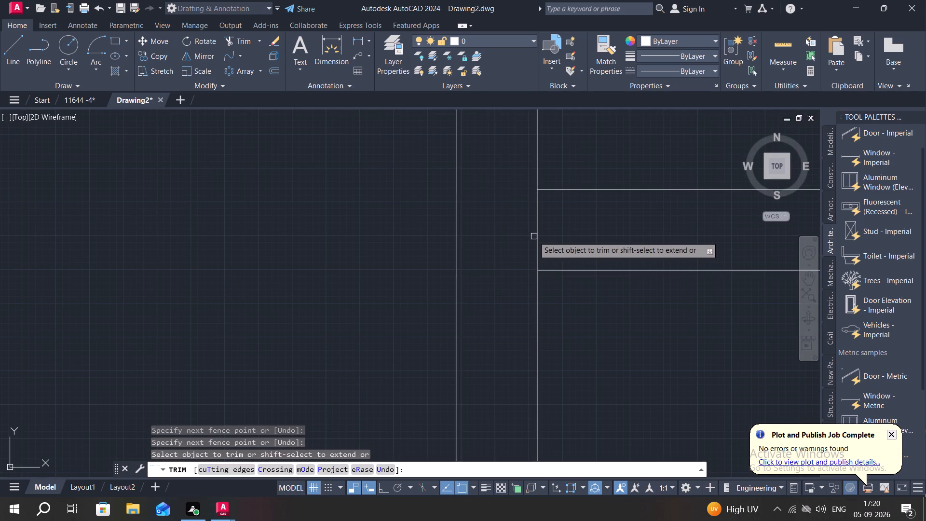
pyautogui.click(537, 236)
# Trim the overlapping lines at the right end of that short horizontal partition, where it meets the second upper vertical partition.
pyautogui.scroll(-3, 619, 360)
pyautogui.moveTo(627, 353); pyautogui.dragTo(367, 322, button='middle')
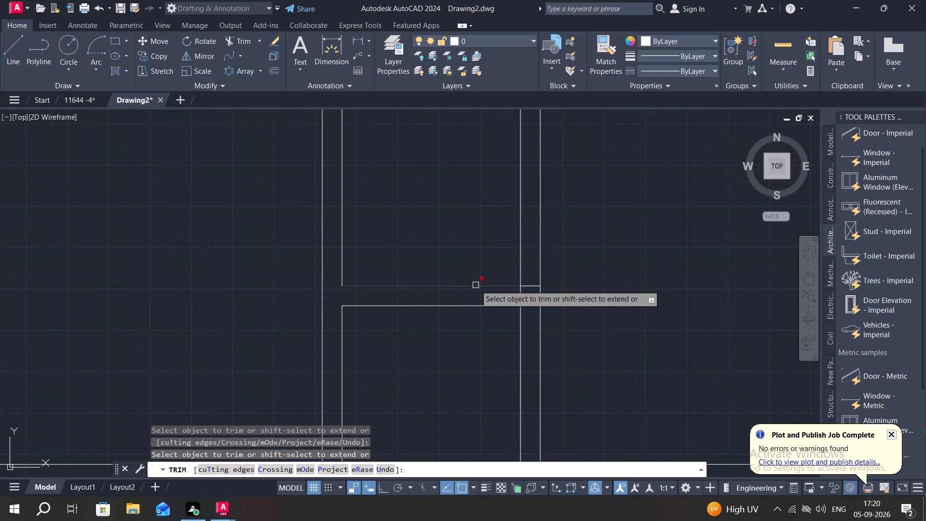
pyautogui.scroll(2, 544, 293)
pyautogui.moveTo(509, 259); pyautogui.dragTo(460, 310)
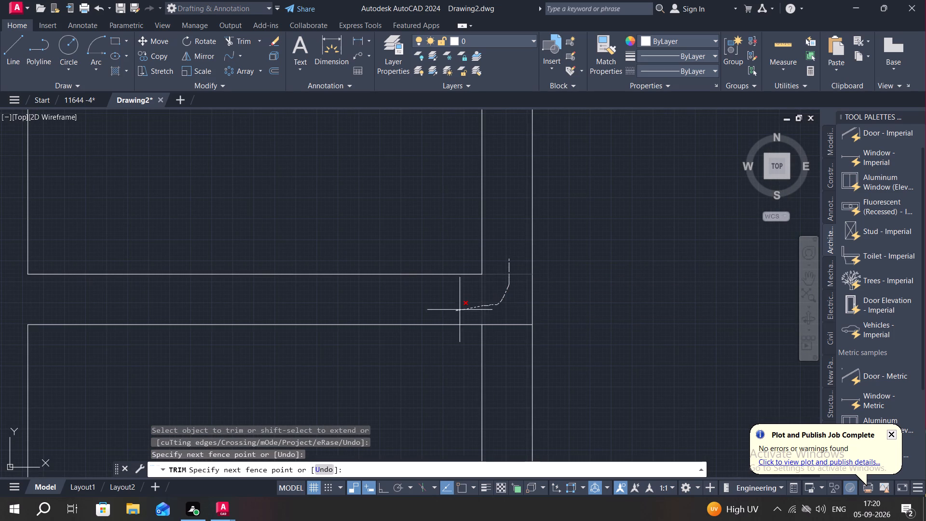
pyautogui.moveTo(460, 310); pyautogui.dragTo(501, 336)
pyautogui.press('Escape')
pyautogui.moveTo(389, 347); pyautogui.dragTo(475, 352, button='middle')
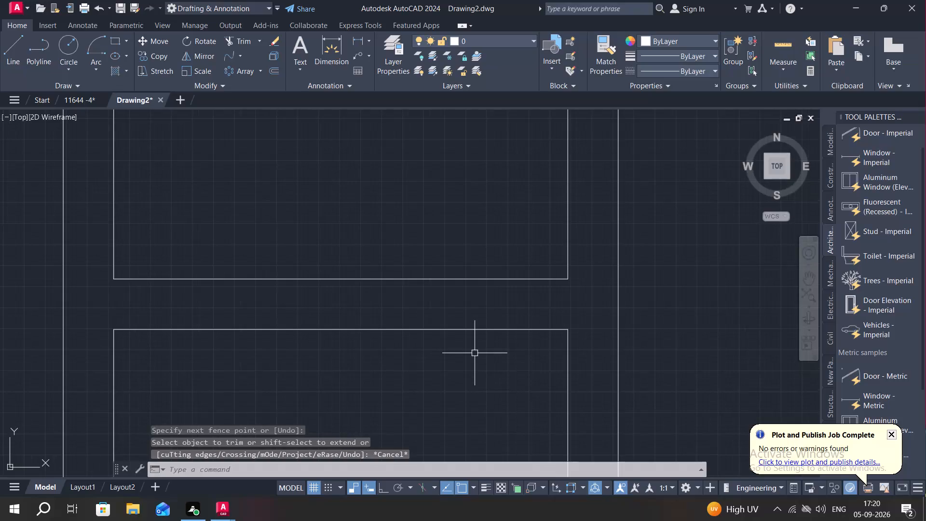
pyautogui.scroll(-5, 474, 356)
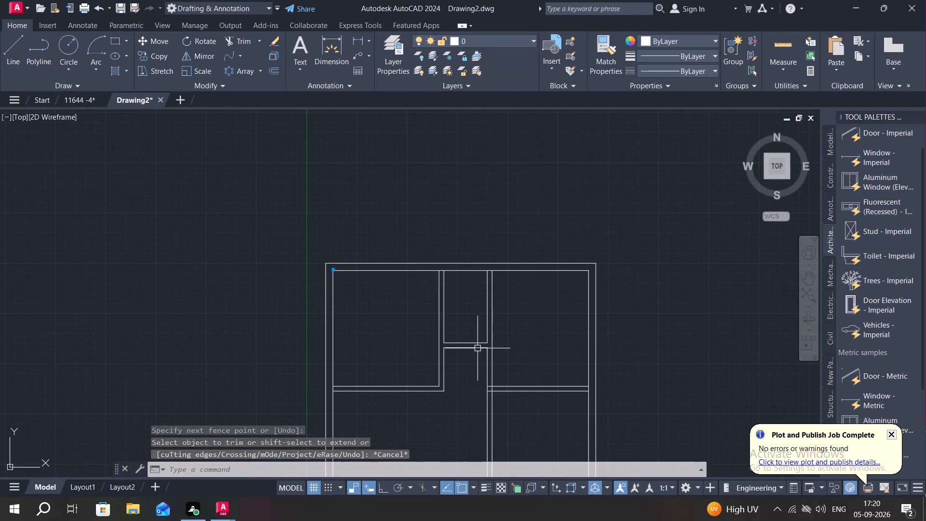
# Extend the right outer wall's inner line down to the front wall's outer line.
pyautogui.moveTo(475, 370); pyautogui.dragTo(495, 233, button='middle')
pyautogui.moveTo(523, 298); pyautogui.dragTo(661, 224, button='middle')
pyautogui.scroll(-1, 647, 239)
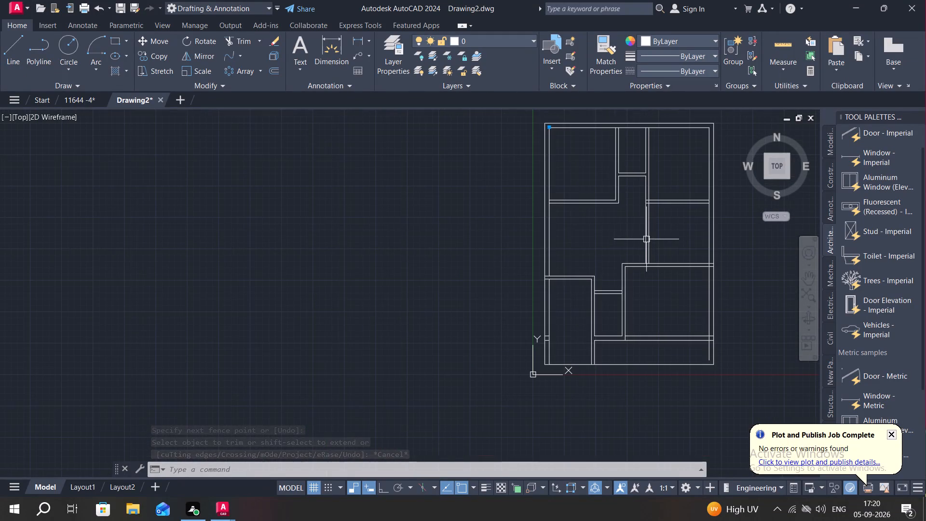
pyautogui.moveTo(645, 276); pyautogui.dragTo(620, 300, button='middle')
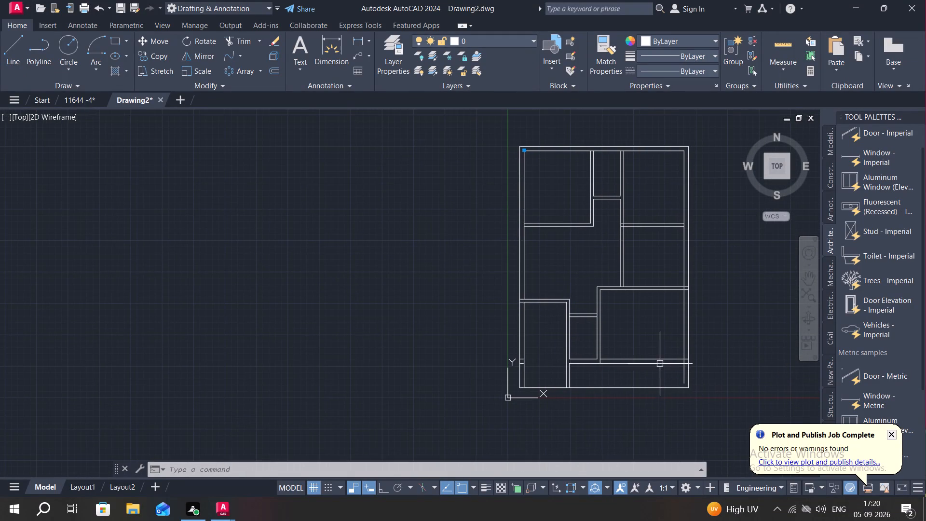
pyautogui.write('EX')
pyautogui.press('space')
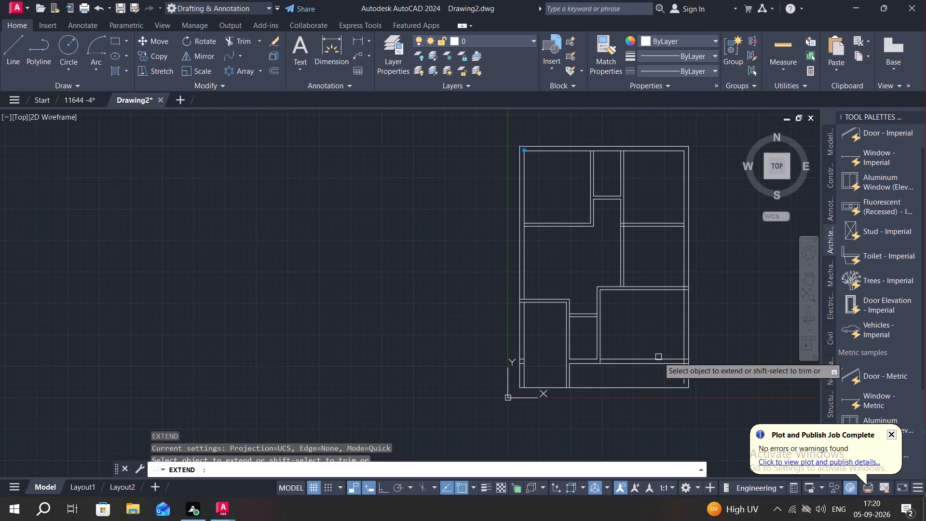
pyautogui.click(682, 376)
pyautogui.press('Escape')
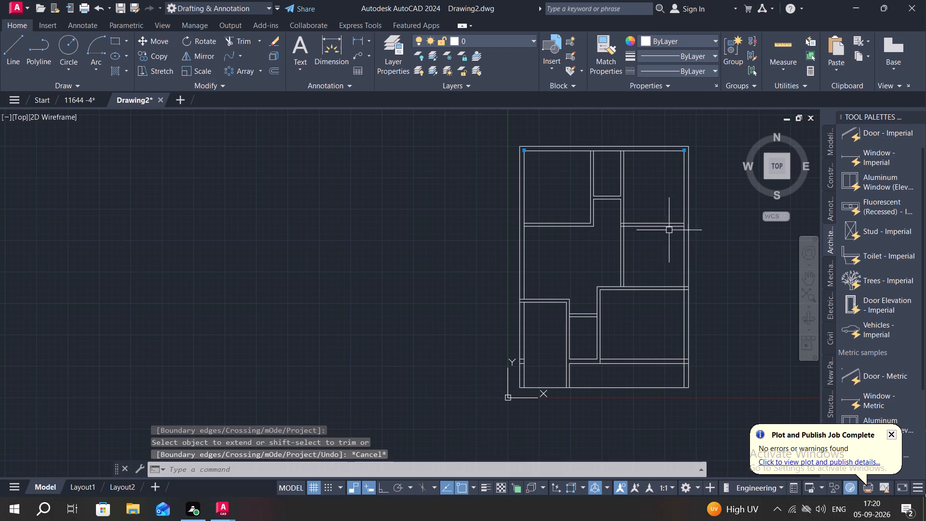
# Trim the lines of the partition above the lower-right room where they run through the right outer wall's thickness.
pyautogui.press('t')
pyautogui.write('R')
pyautogui.press('space')
pyautogui.scroll(4, 686, 288)
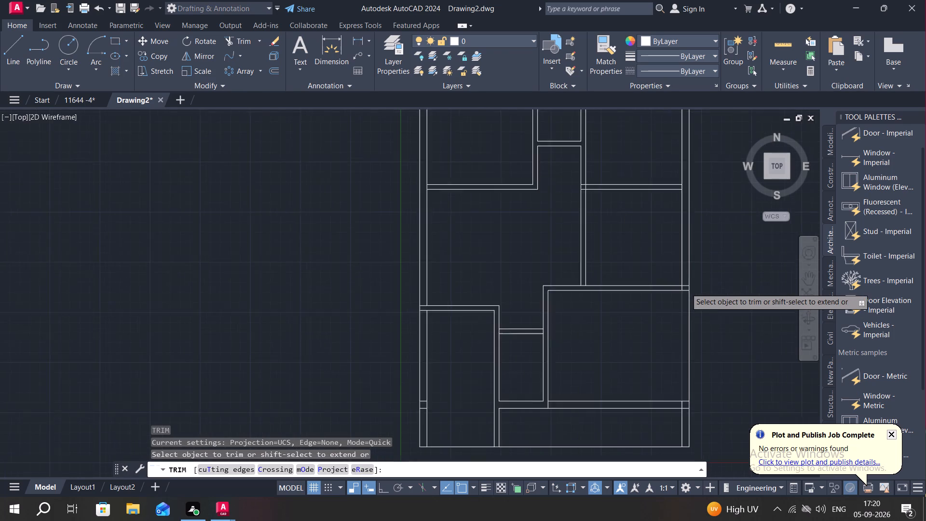
pyautogui.moveTo(681, 266); pyautogui.dragTo(669, 294)
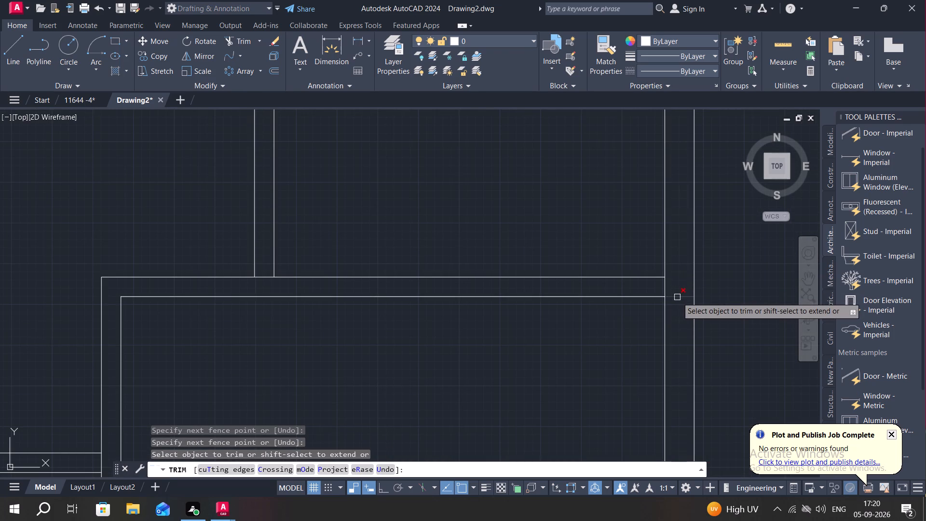
pyautogui.click(677, 297)
# Quick-measure the rooms across the floor plan, including the middle-right, central and lower-left rooms.
pyautogui.click(777, 54)
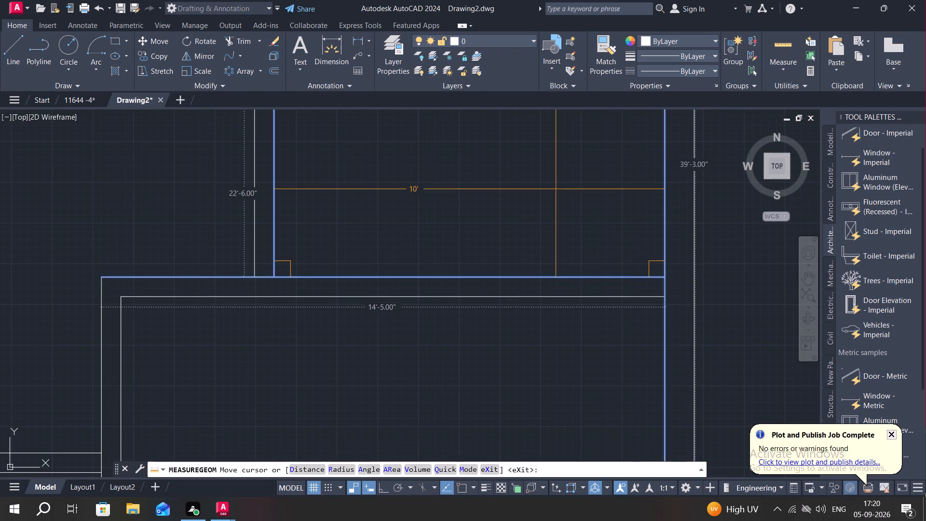
pyautogui.moveTo(560, 192); pyautogui.dragTo(741, 355, button='middle')
pyautogui.scroll(-2, 662, 329)
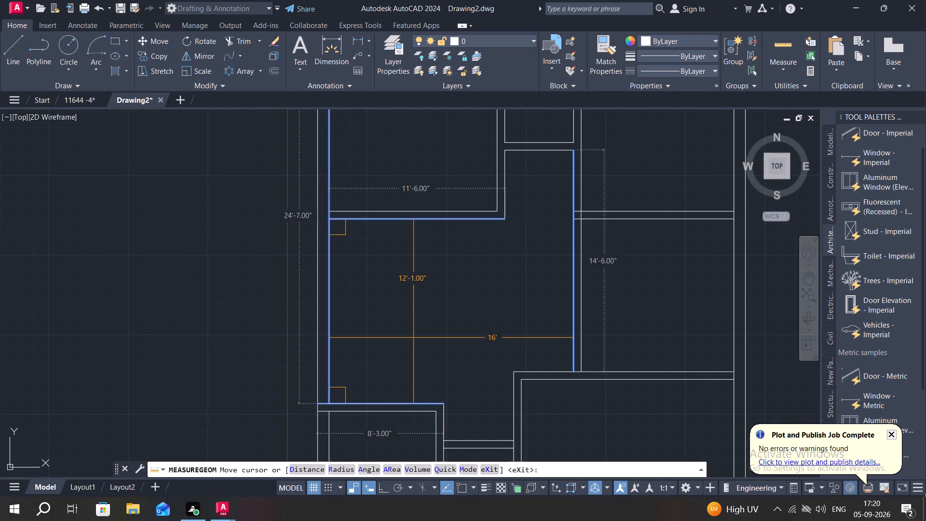
pyautogui.moveTo(413, 338); pyautogui.dragTo(431, 246, button='middle')
pyautogui.scroll(-3, 432, 243)
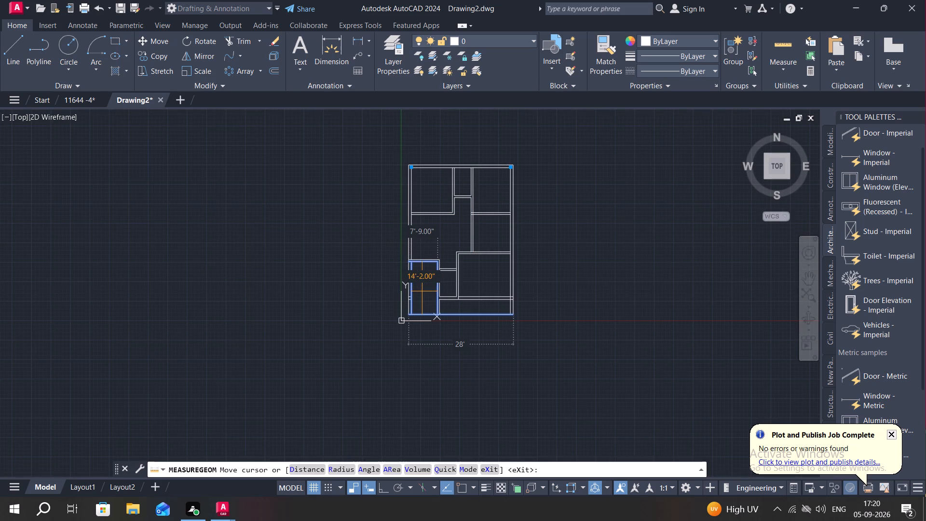
pyautogui.moveTo(422, 291); pyautogui.dragTo(425, 335, button='middle')
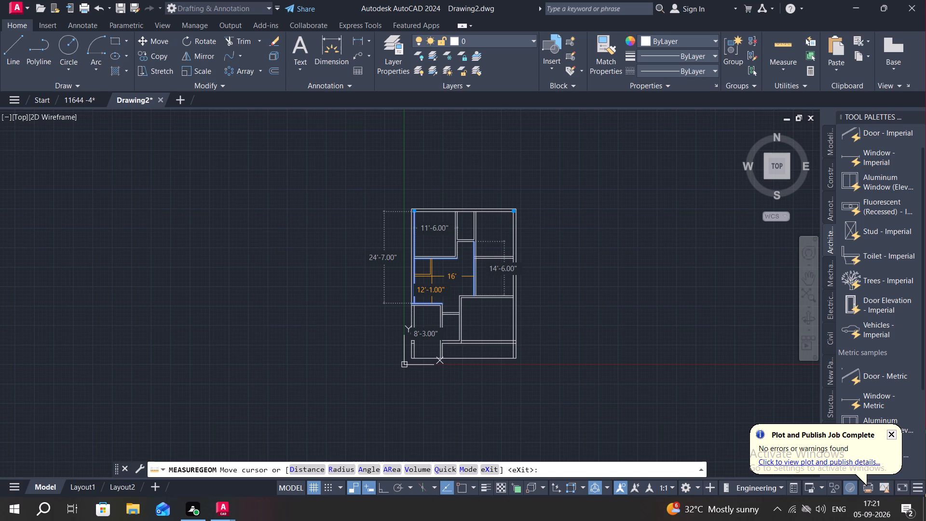
pyautogui.press('Escape')
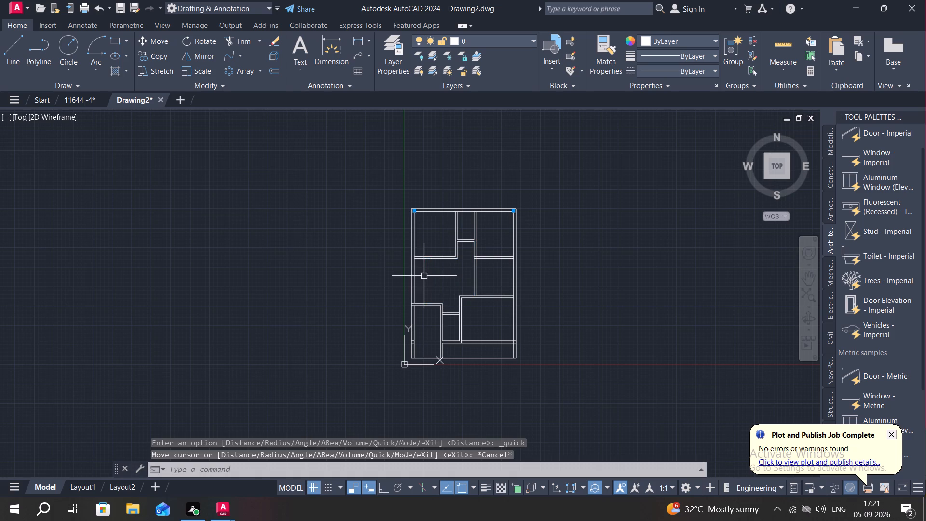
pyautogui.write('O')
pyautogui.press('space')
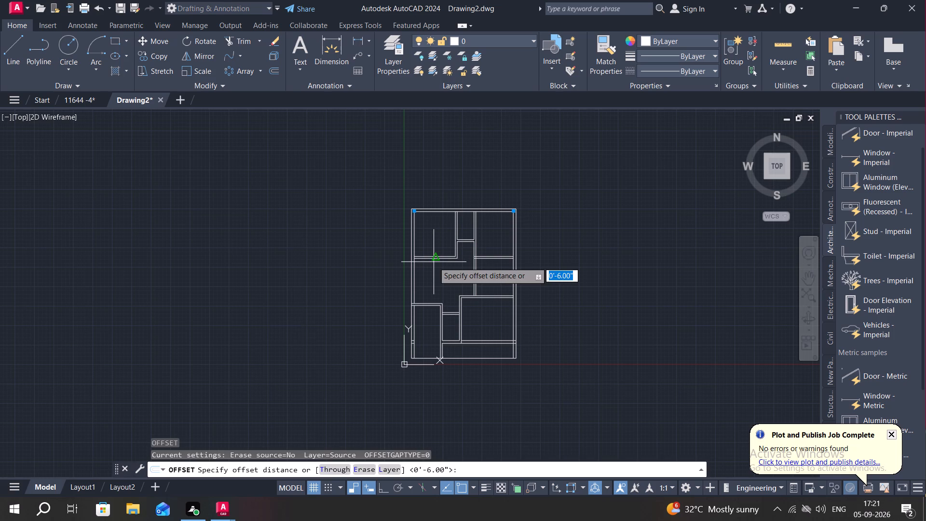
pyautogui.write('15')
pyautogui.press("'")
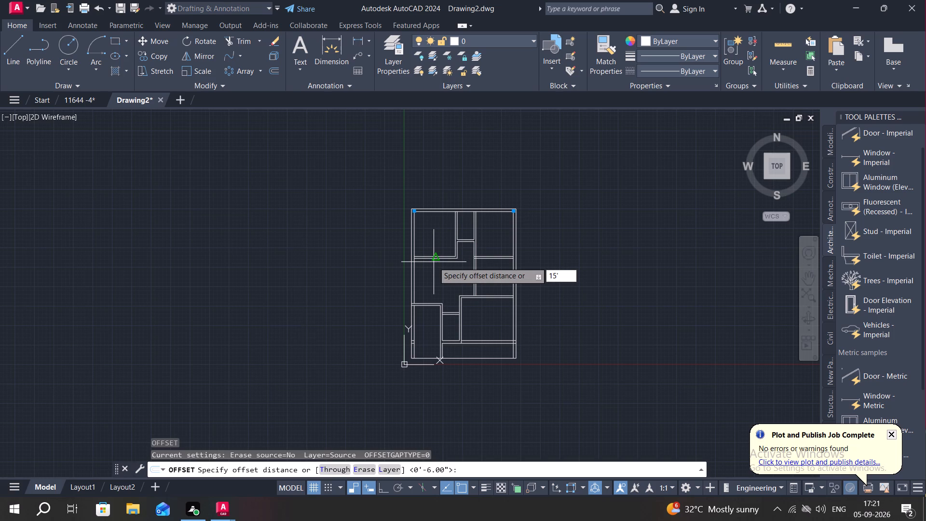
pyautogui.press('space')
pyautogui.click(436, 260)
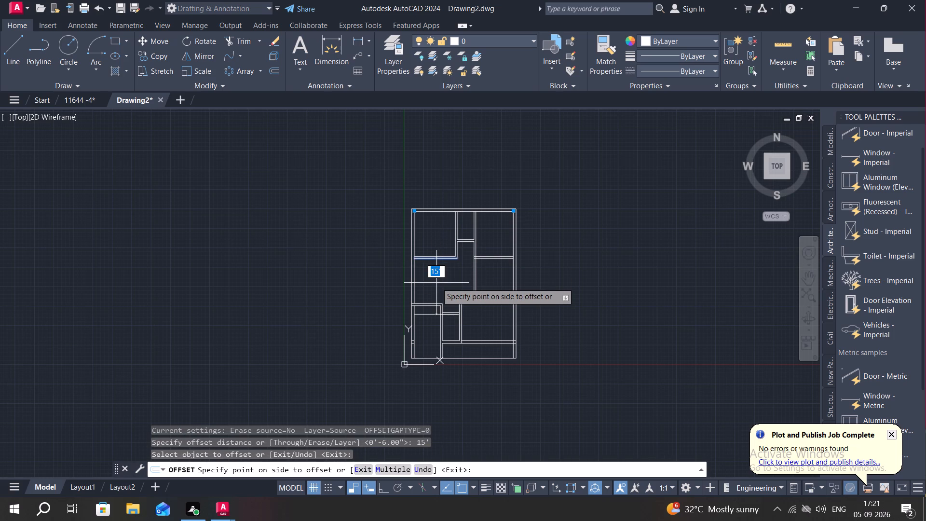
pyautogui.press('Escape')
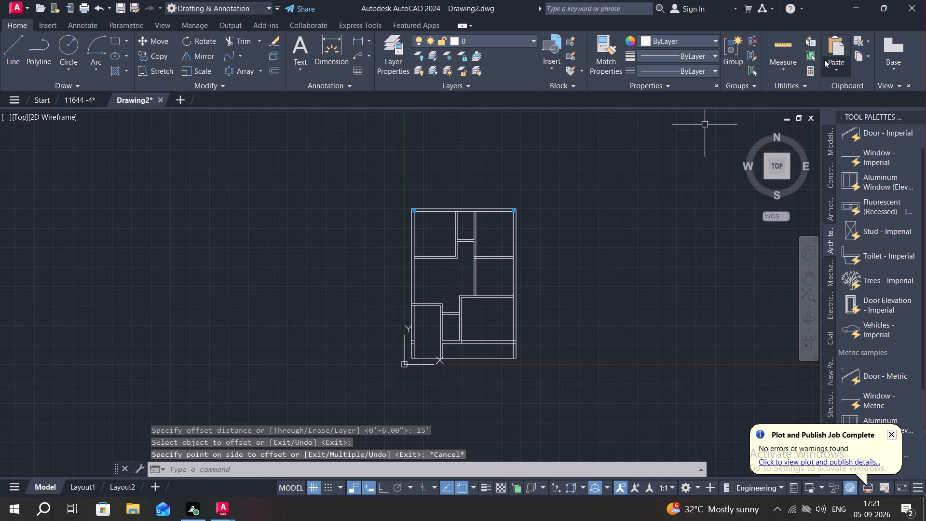
# Quick-measure the central room's depth down to the short horizontal partition between the two lower vertical partitions.
pyautogui.click(786, 46)
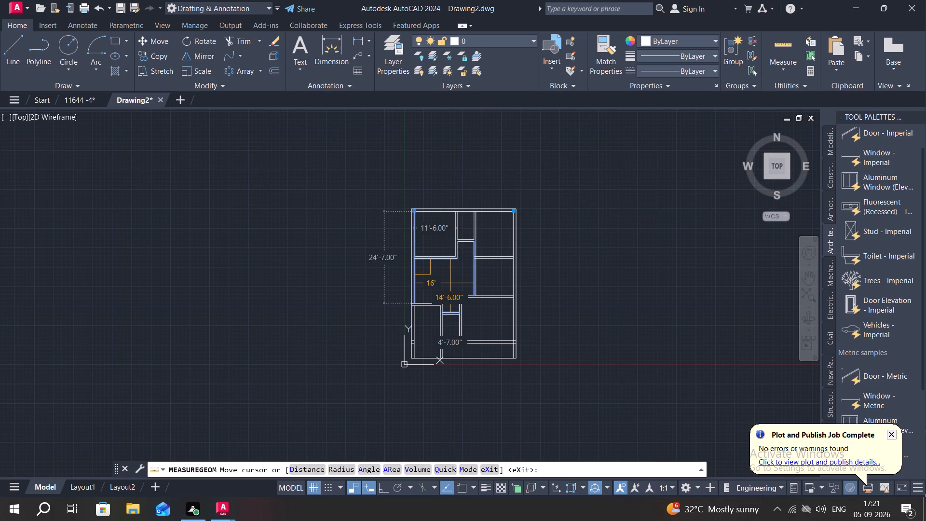
pyautogui.scroll(2, 450, 283)
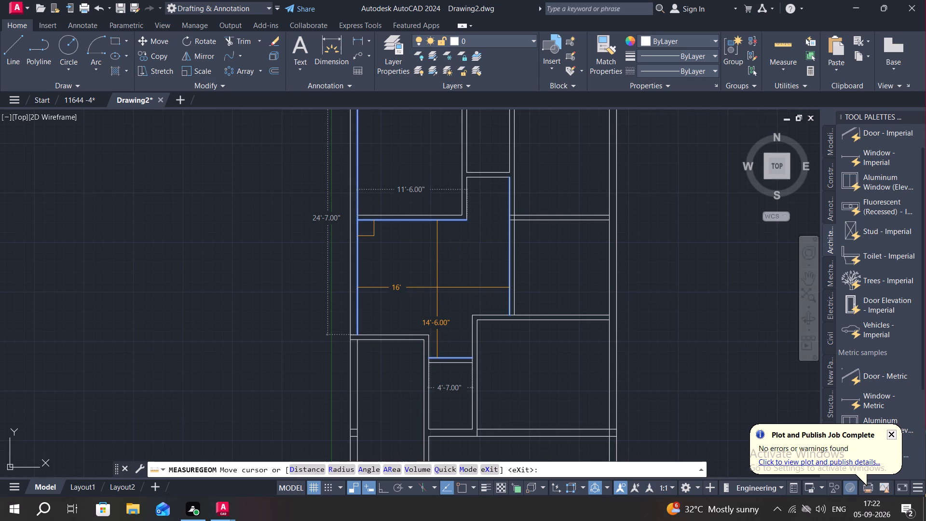
pyautogui.press('Escape')
# Trim away the upper line of the short horizontal partition between the two lower vertical partitions.
pyautogui.write('TTR')
pyautogui.press('Escape')
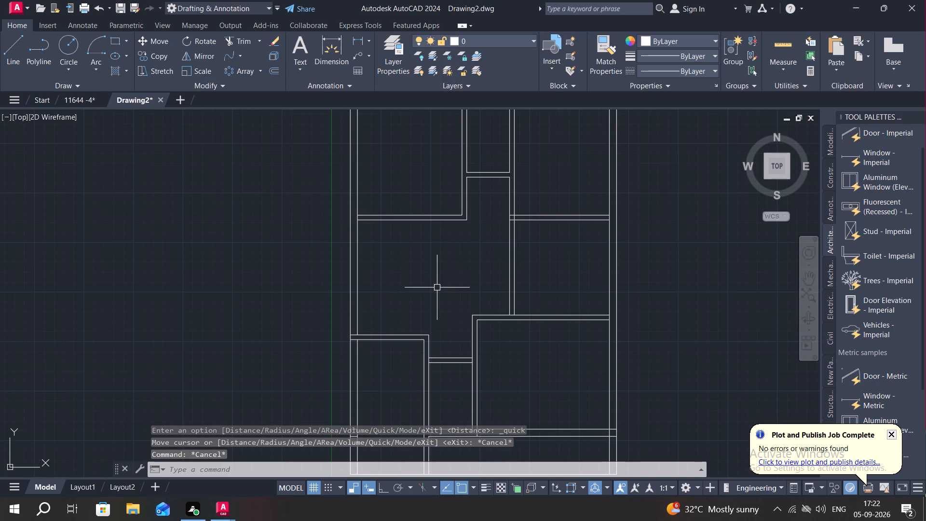
pyautogui.write('TR')
pyautogui.press('space')
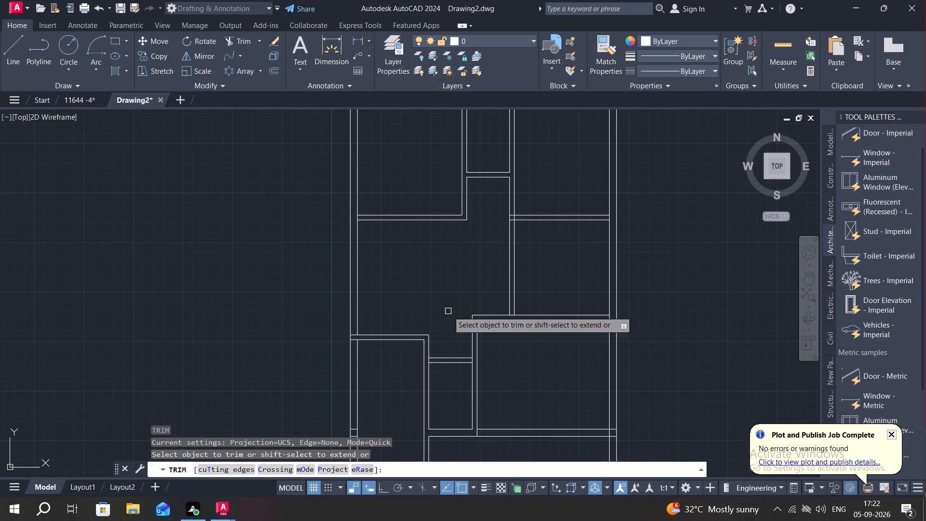
pyautogui.moveTo(449, 329); pyautogui.dragTo(454, 358)
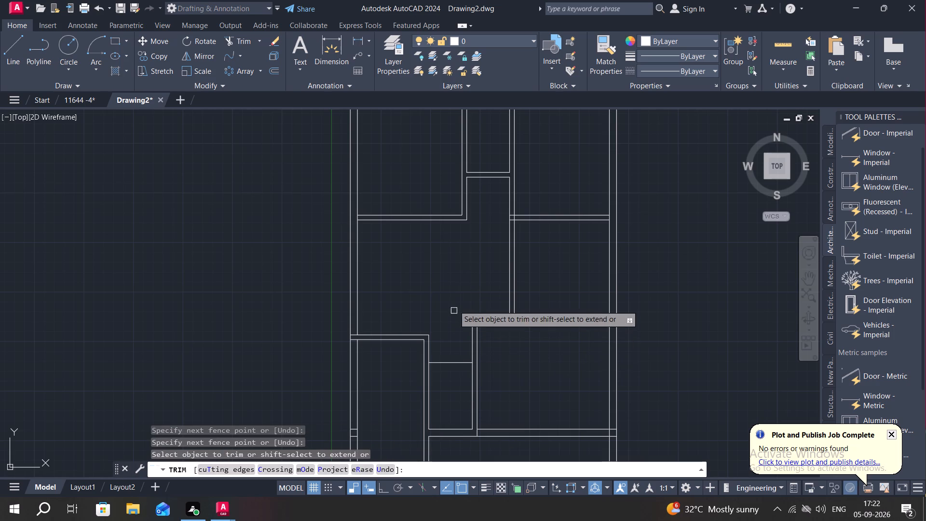
# Quick-measure the central room's depth down to the short partition's remaining line.
pyautogui.moveTo(789, 44); pyautogui.dragTo(789, 36)
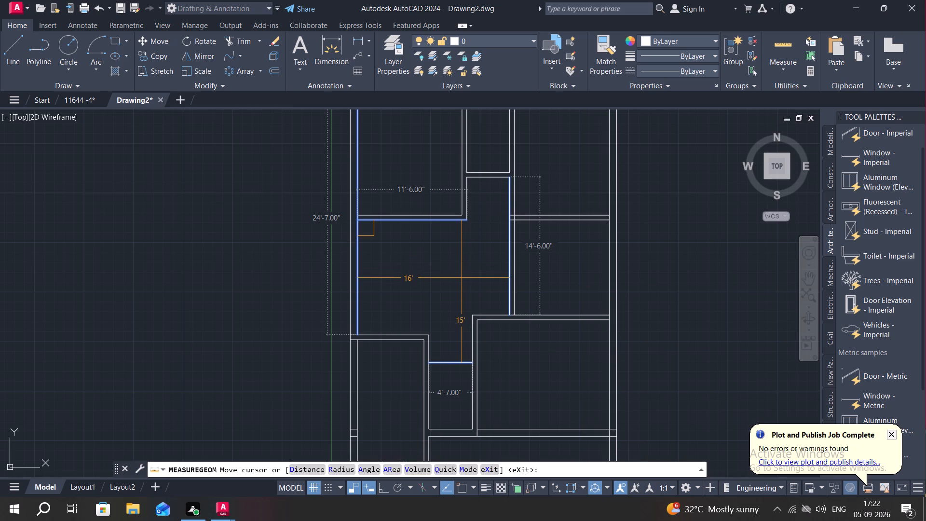
pyautogui.press('Escape')
# Trim away the remaining line of the short horizontal partition between the two lower vertical partitions.
pyautogui.write('TR')
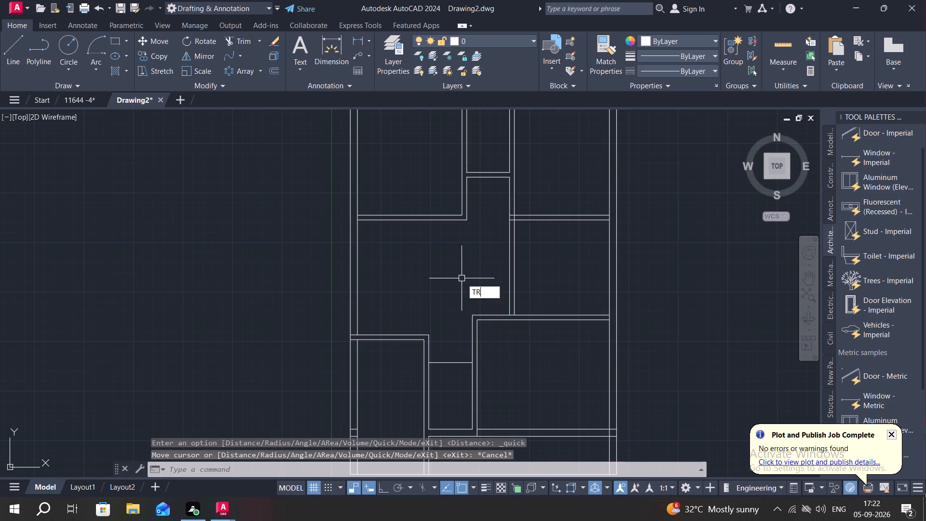
pyautogui.press('space')
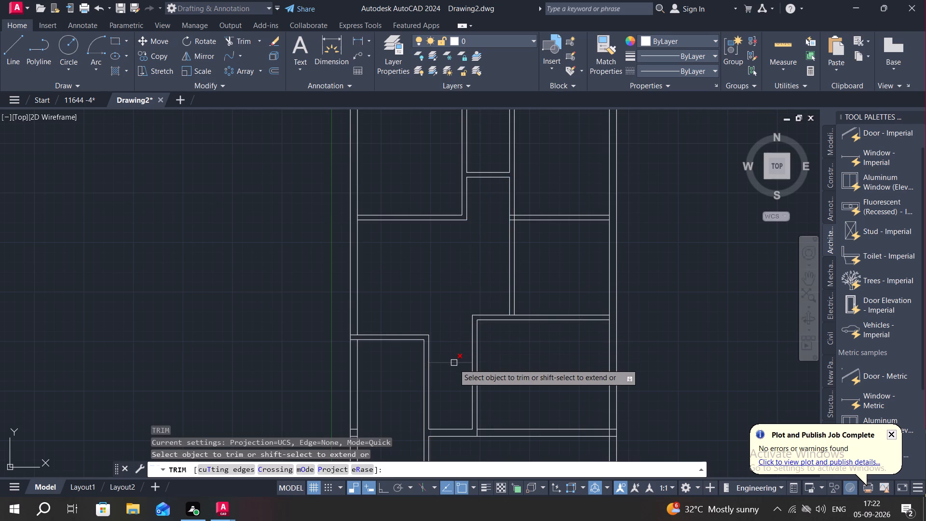
pyautogui.click(454, 364)
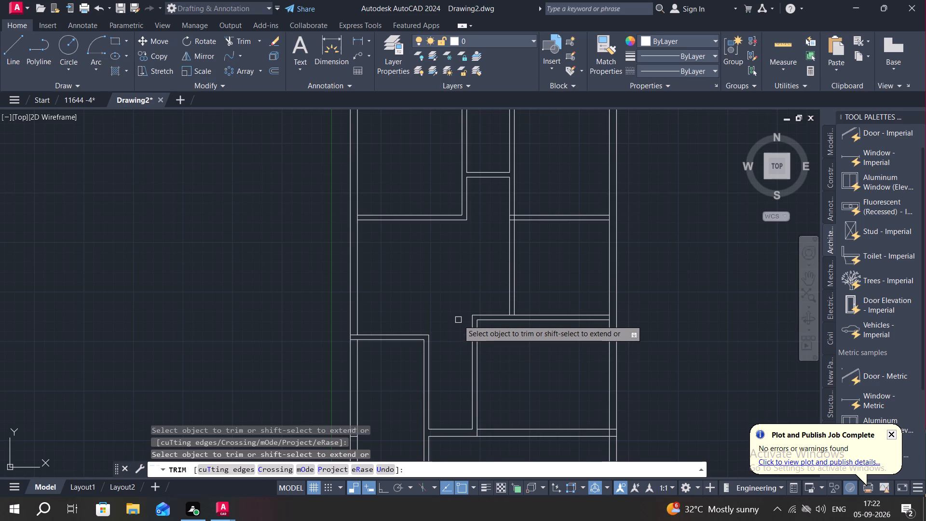
pyautogui.press('Escape')
# Offset the bottom line between the two lower vertical partitions 7' upward into the narrow space.
pyautogui.moveTo(463, 328); pyautogui.dragTo(478, 329, button='middle')
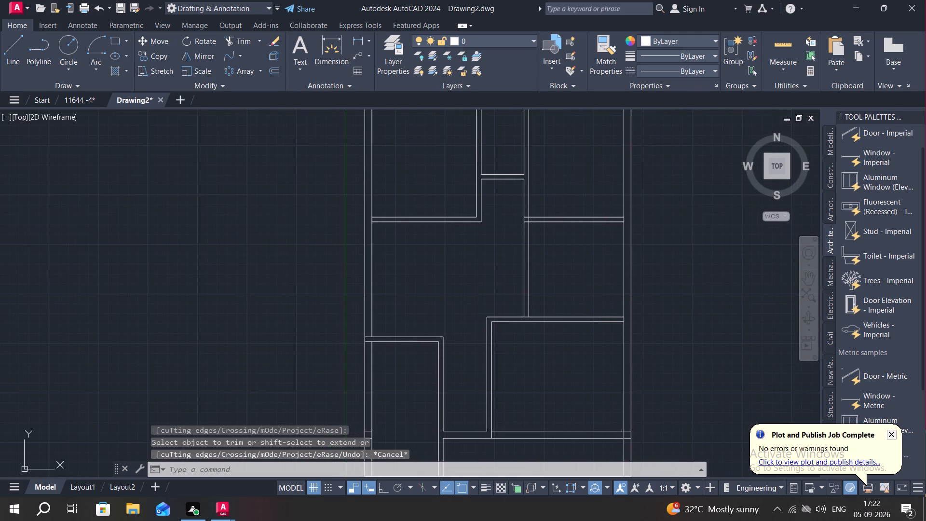
pyautogui.press('o')
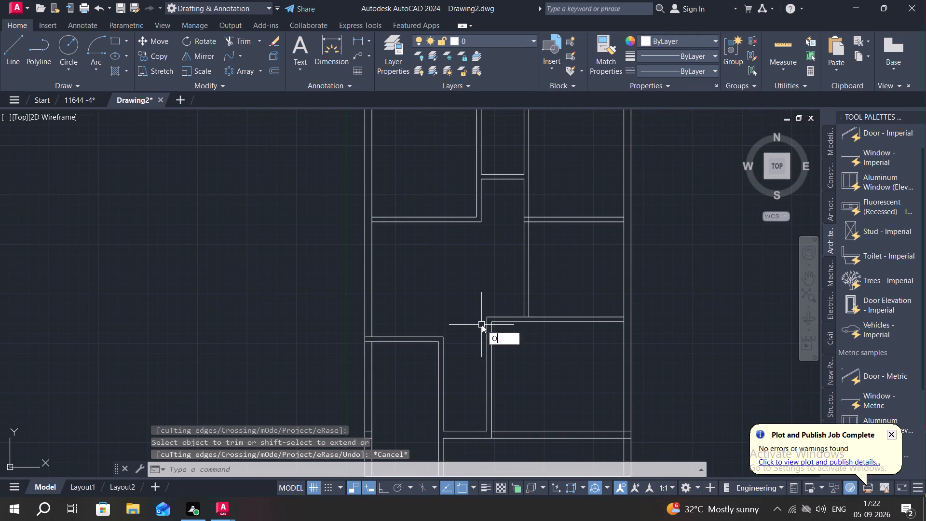
pyautogui.press('space')
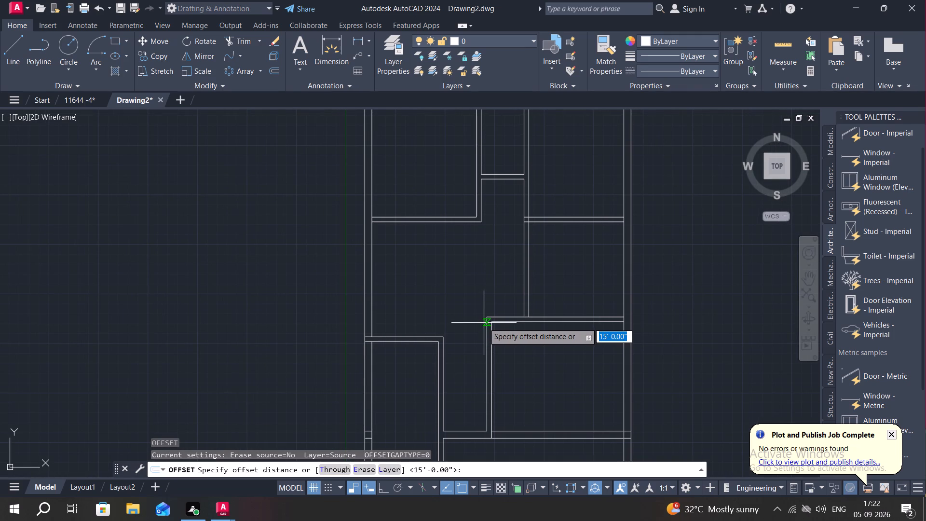
pyautogui.press('7')
pyautogui.press("'")
pyautogui.press('space')
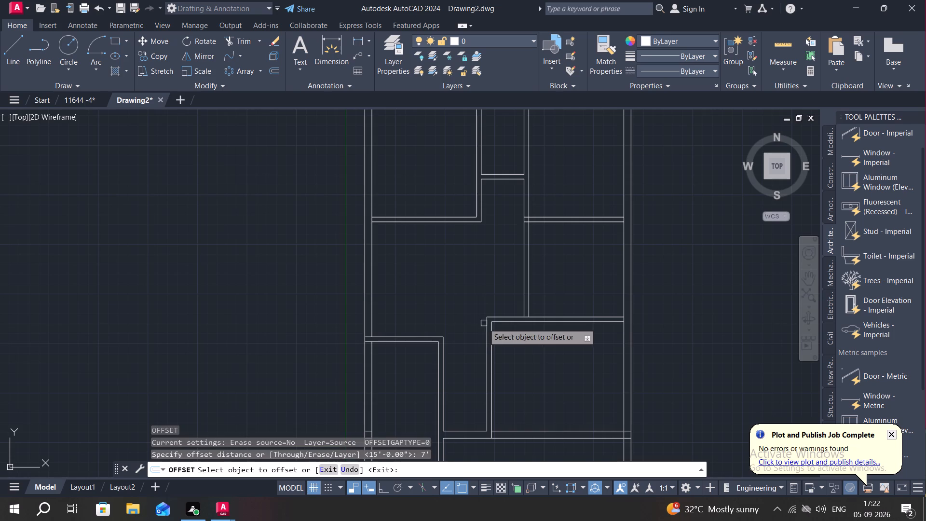
pyautogui.click(469, 430)
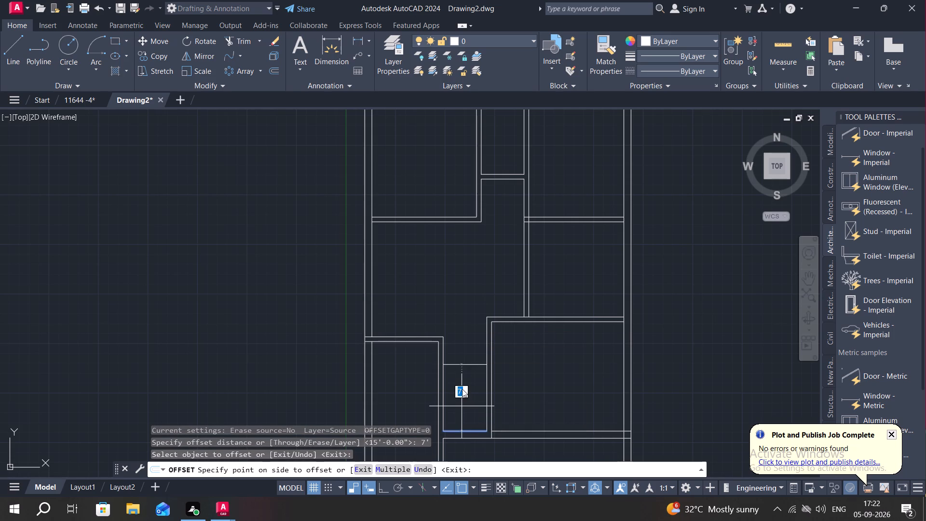
pyautogui.click(463, 388)
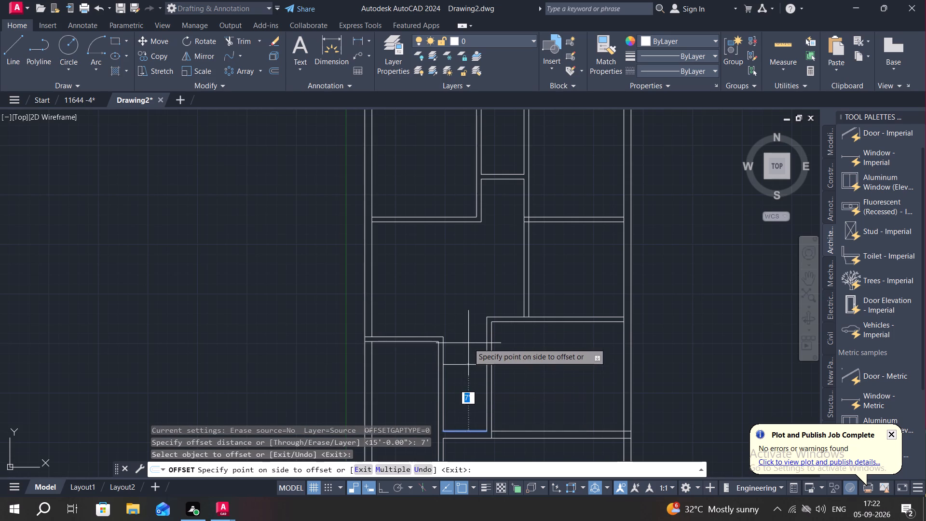
pyautogui.click(468, 343)
# Quick-measure the central room's depth down to the new offset line.
pyautogui.click(780, 47)
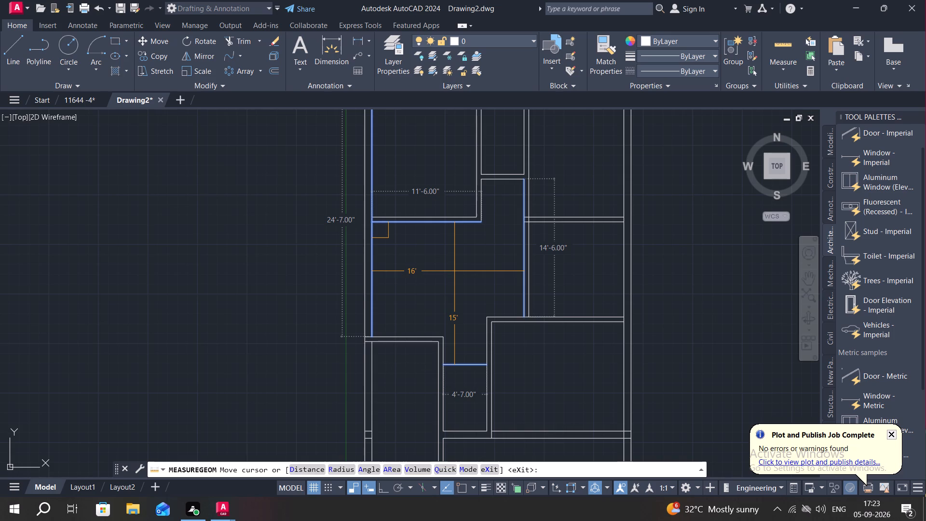
pyautogui.press('Escape')
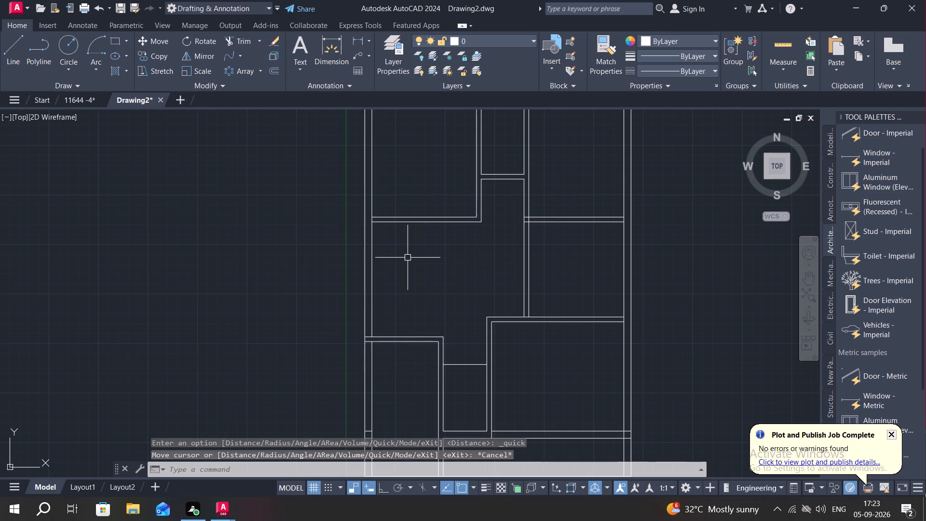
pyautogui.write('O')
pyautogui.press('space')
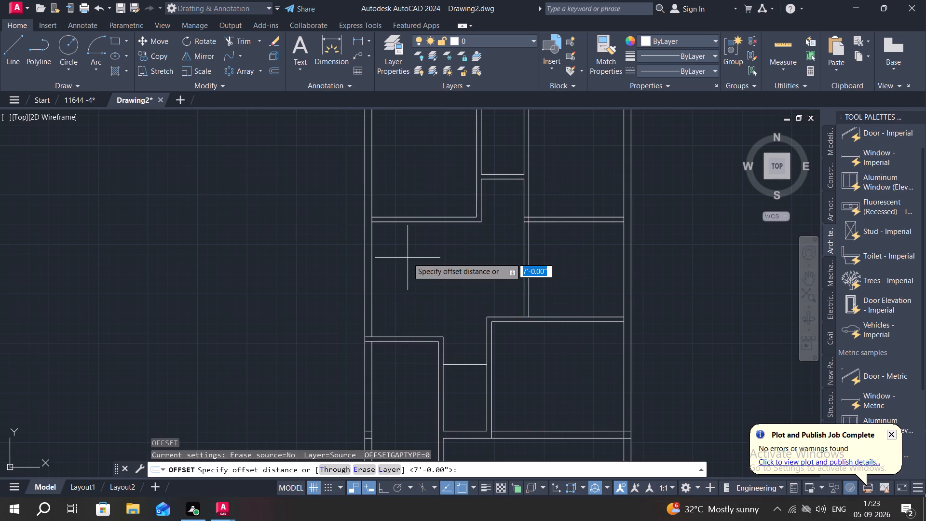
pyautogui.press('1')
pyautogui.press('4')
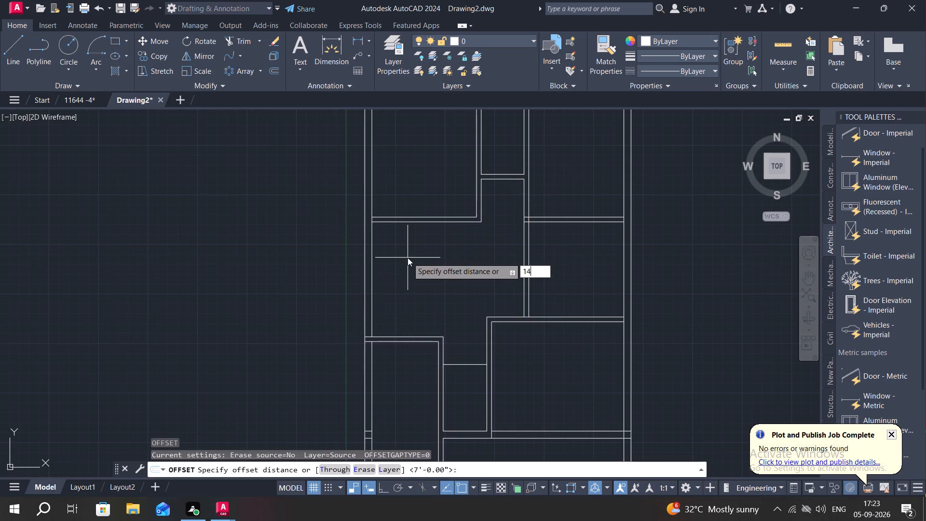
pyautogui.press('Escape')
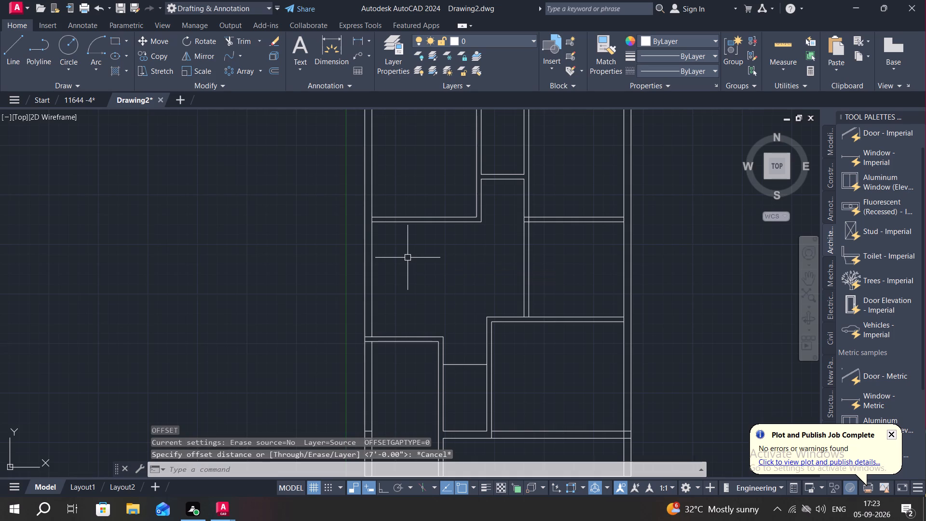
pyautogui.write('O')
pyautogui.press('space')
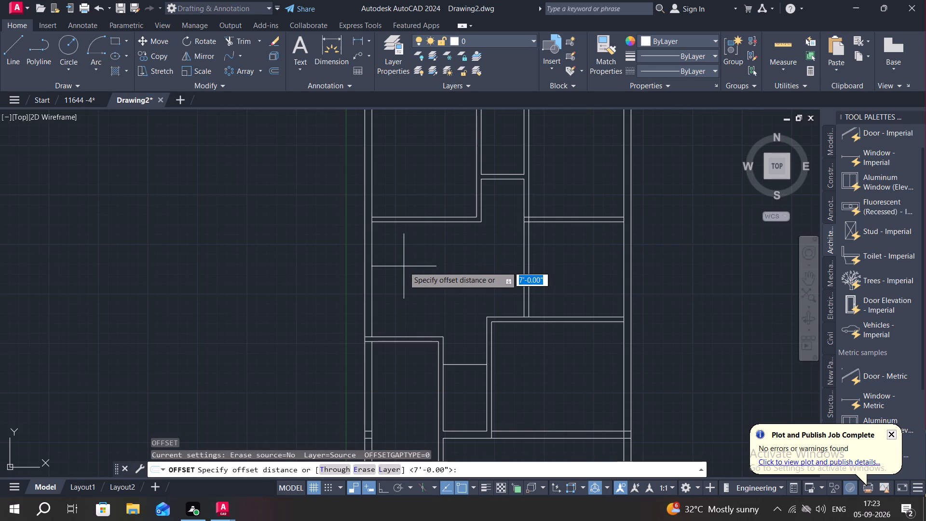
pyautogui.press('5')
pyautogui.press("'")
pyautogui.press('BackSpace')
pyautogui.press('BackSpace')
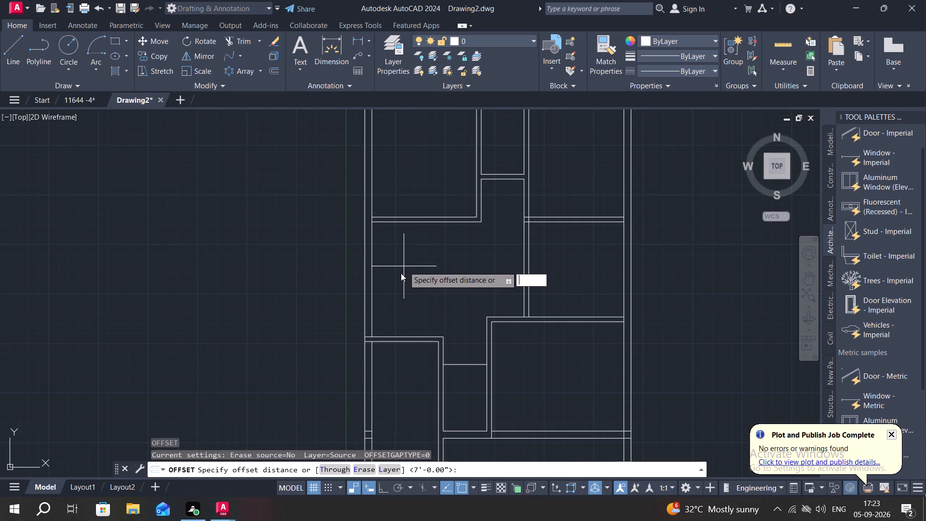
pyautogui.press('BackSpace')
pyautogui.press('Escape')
# Offset the new horizontal line between the two lower vertical partitions 6" upward to form the short partition.
pyautogui.write('O')
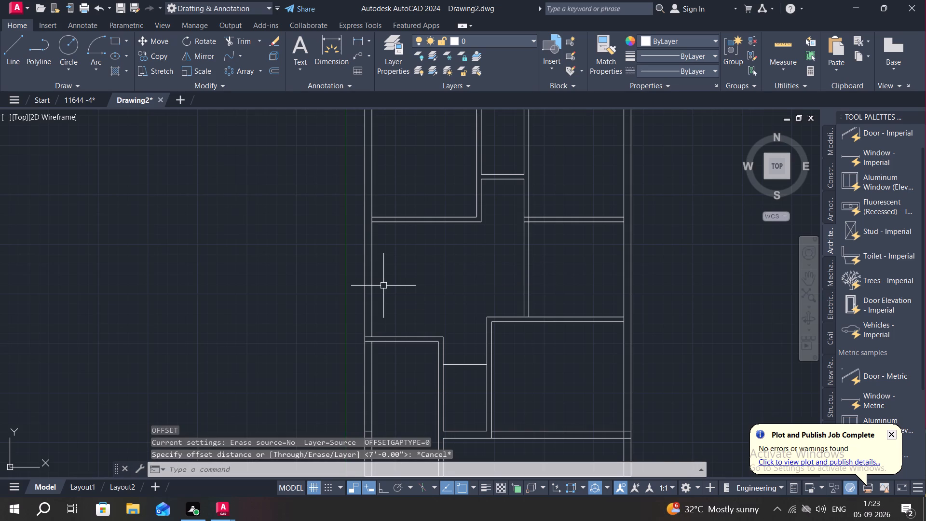
pyautogui.press('space')
pyautogui.write('6"')
pyautogui.press('space')
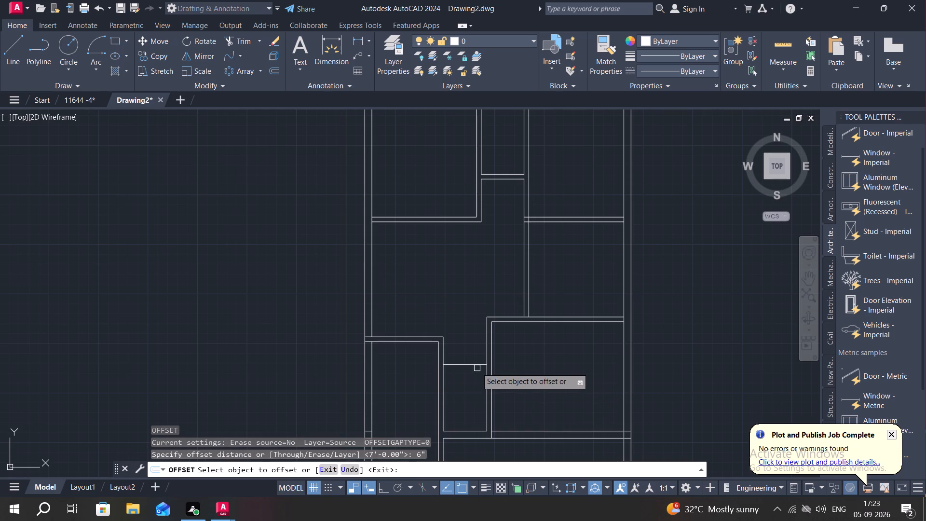
pyautogui.click(475, 364)
pyautogui.click(463, 336)
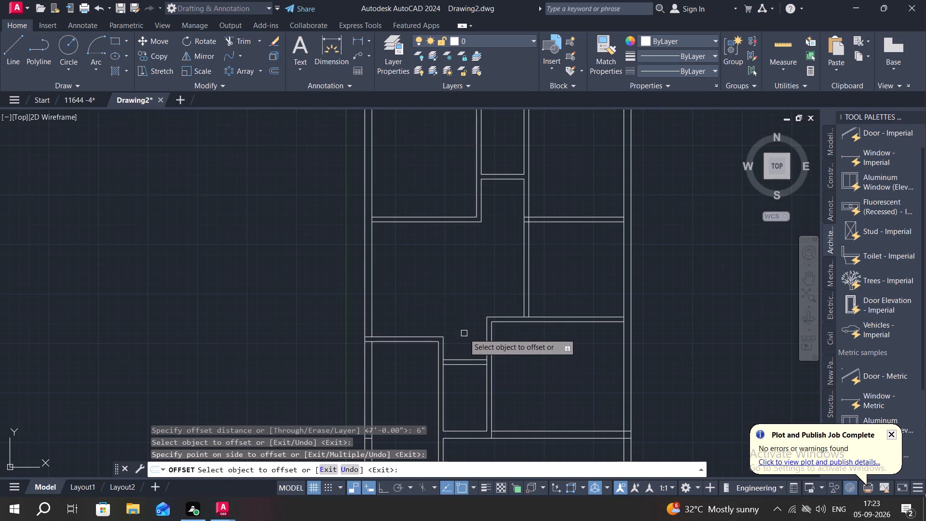
pyautogui.press('`')
pyautogui.press('Escape')
pyautogui.press('Escape')
pyautogui.press('Escape')
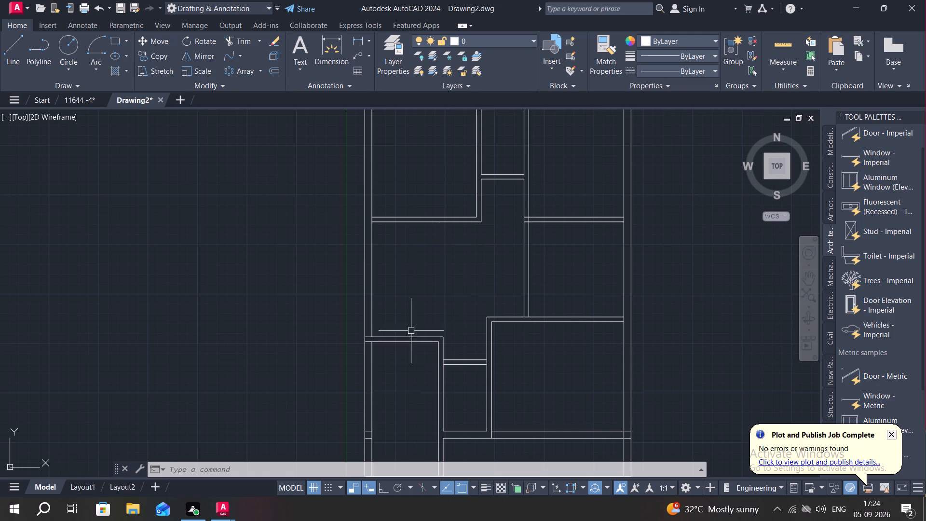
# Quick-measure the central room's width and its depth down to the new short partition.
pyautogui.moveTo(411, 349); pyautogui.dragTo(502, 220, button='middle')
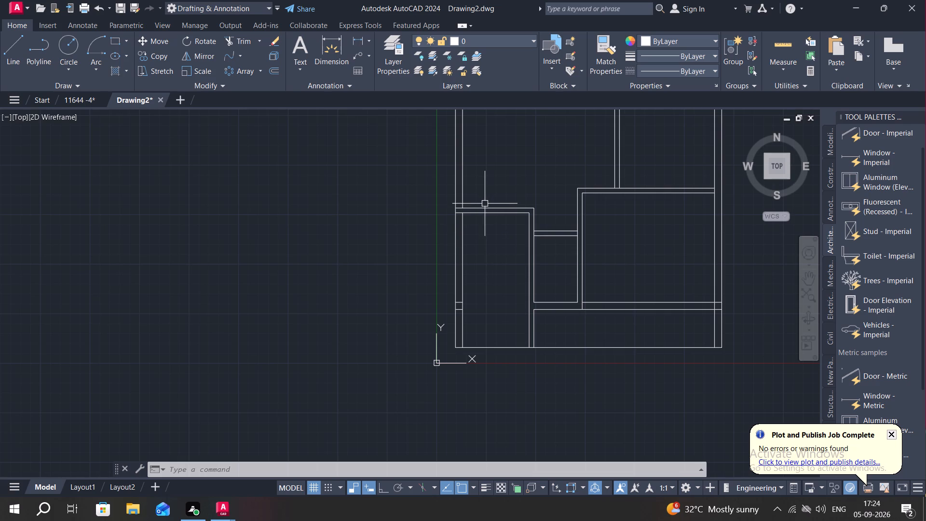
pyautogui.moveTo(484, 206); pyautogui.dragTo(476, 248, button='middle')
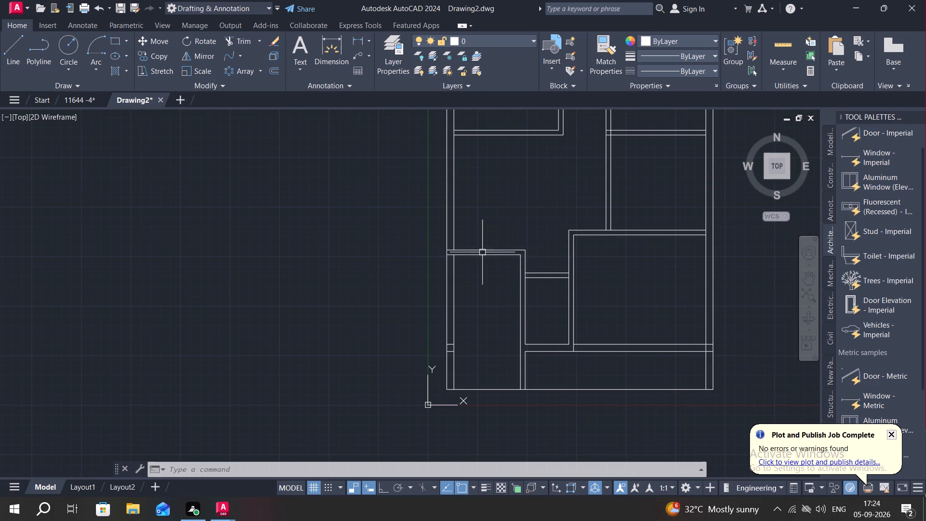
pyautogui.moveTo(587, 183); pyautogui.dragTo(579, 204, button='middle')
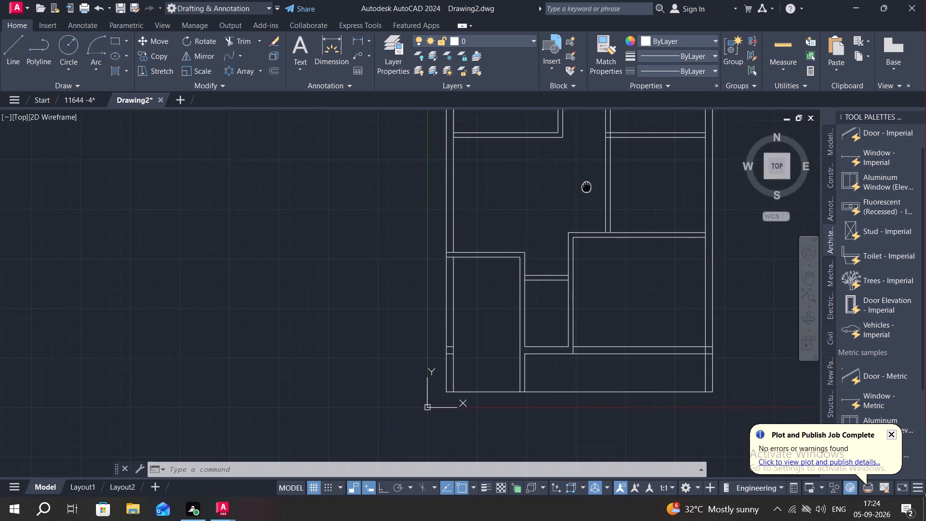
pyautogui.moveTo(579, 204); pyautogui.dragTo(536, 253, button='middle')
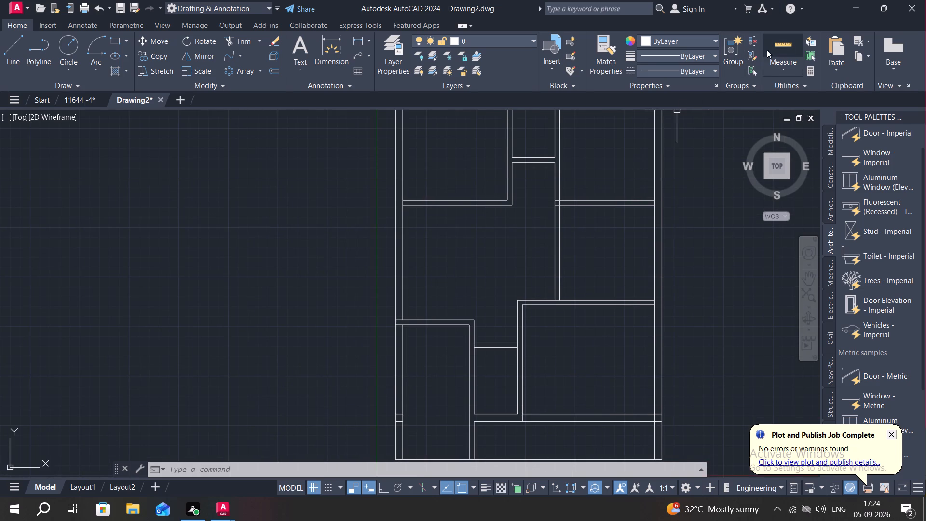
pyautogui.click(786, 46)
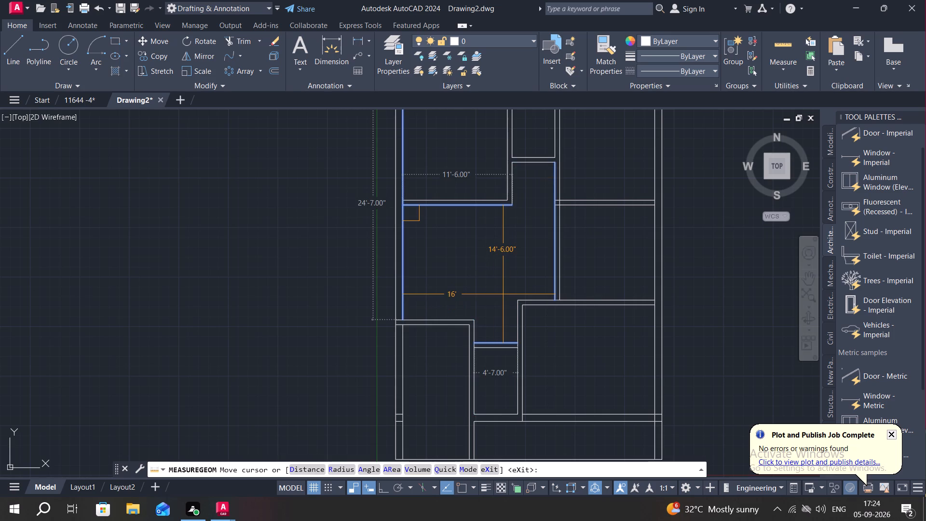
pyautogui.press('Escape')
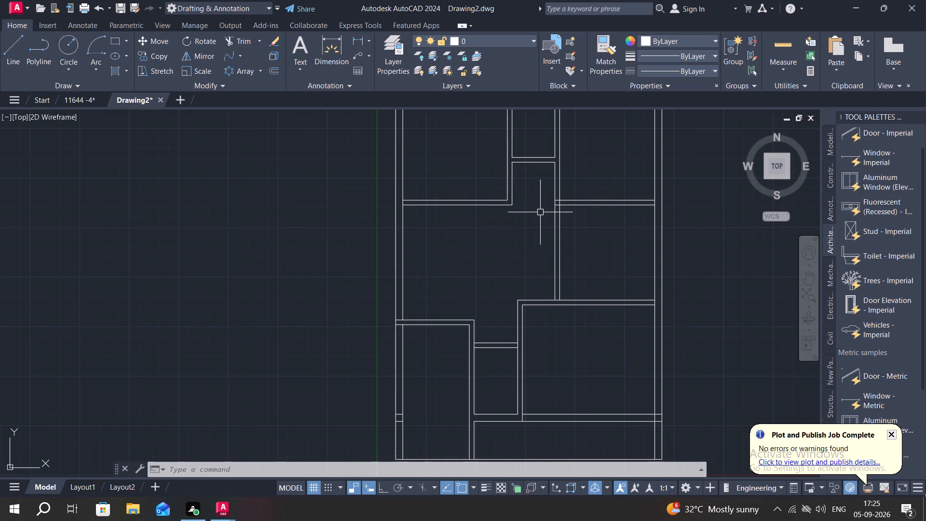
# Quick-measure the central room's full depth between the short upper partition and the short lower partition, and its width.
pyautogui.moveTo(473, 338); pyautogui.dragTo(590, 173, button='middle')
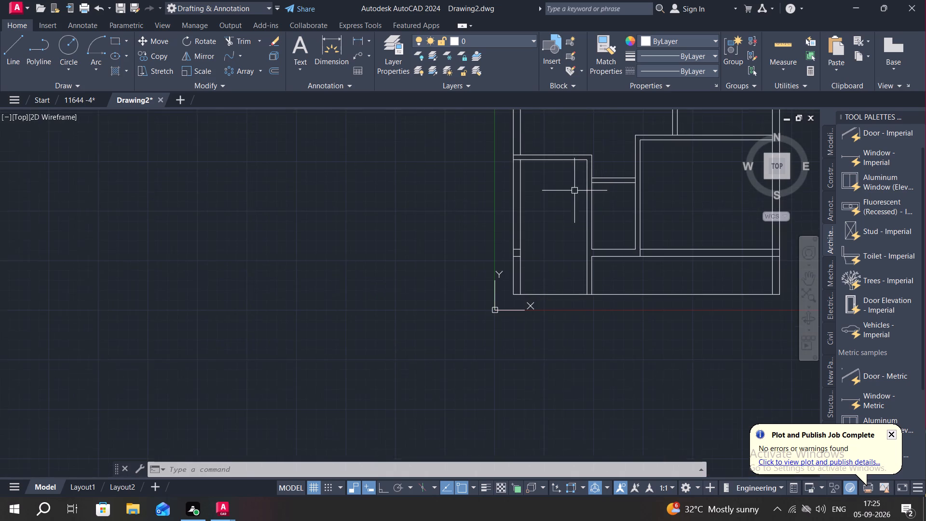
pyautogui.click(787, 64)
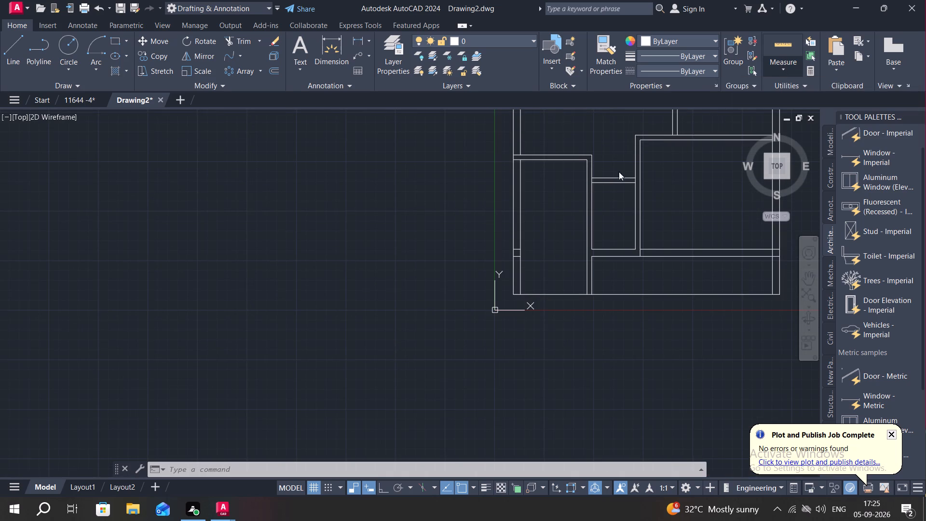
pyautogui.click(783, 91)
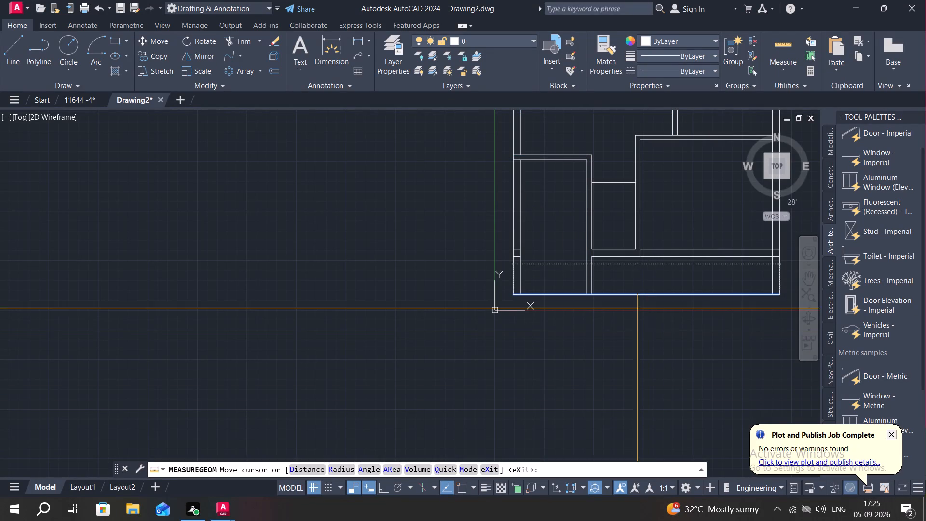
pyautogui.moveTo(592, 224); pyautogui.dragTo(609, 414, button='middle')
pyautogui.scroll(1, 606, 318)
pyautogui.moveTo(608, 315); pyautogui.dragTo(529, 328, button='middle')
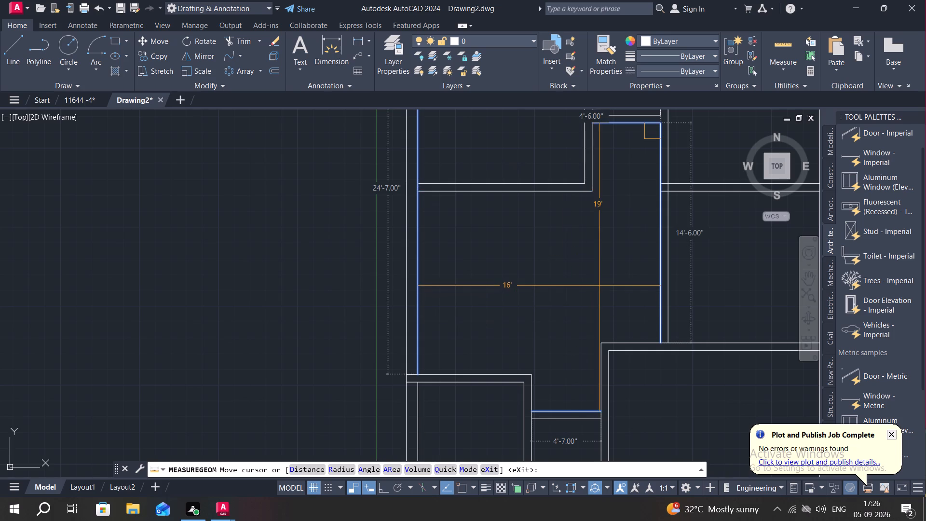
pyautogui.moveTo(598, 288); pyautogui.dragTo(597, 418, button='middle')
pyautogui.press('Escape')
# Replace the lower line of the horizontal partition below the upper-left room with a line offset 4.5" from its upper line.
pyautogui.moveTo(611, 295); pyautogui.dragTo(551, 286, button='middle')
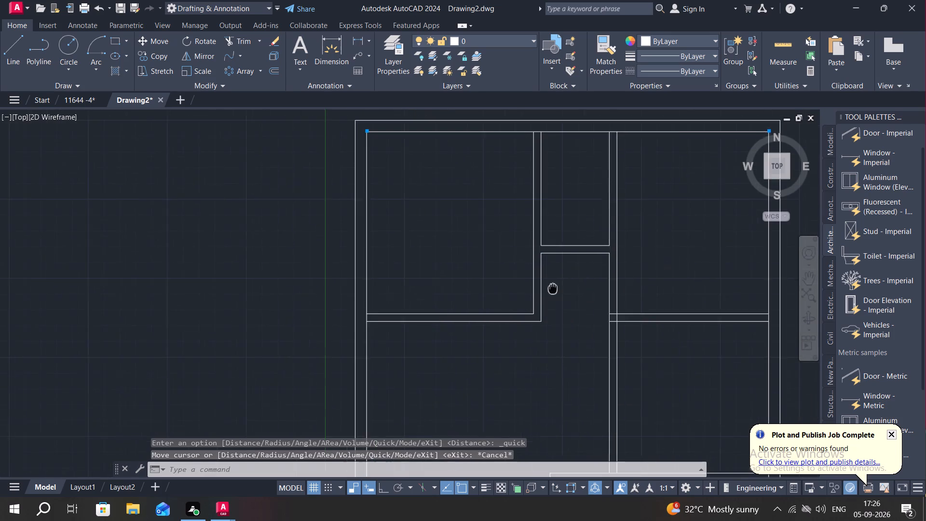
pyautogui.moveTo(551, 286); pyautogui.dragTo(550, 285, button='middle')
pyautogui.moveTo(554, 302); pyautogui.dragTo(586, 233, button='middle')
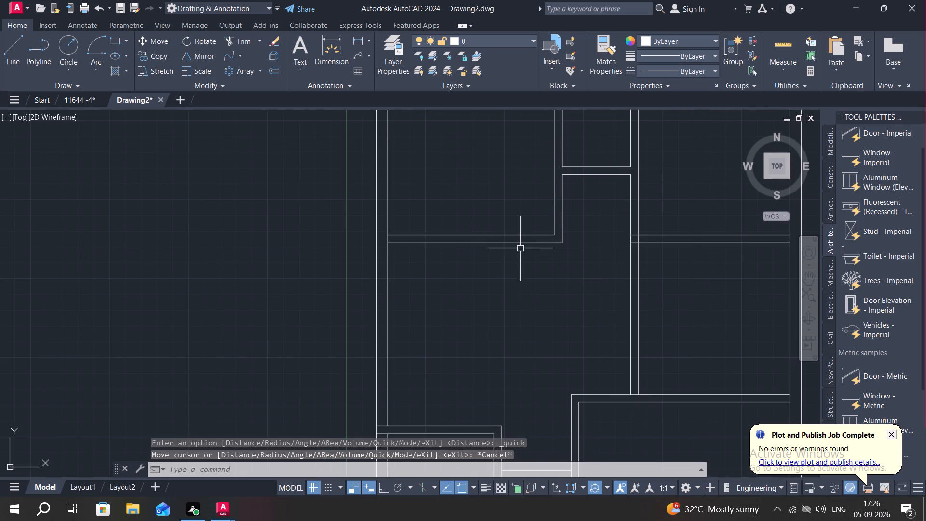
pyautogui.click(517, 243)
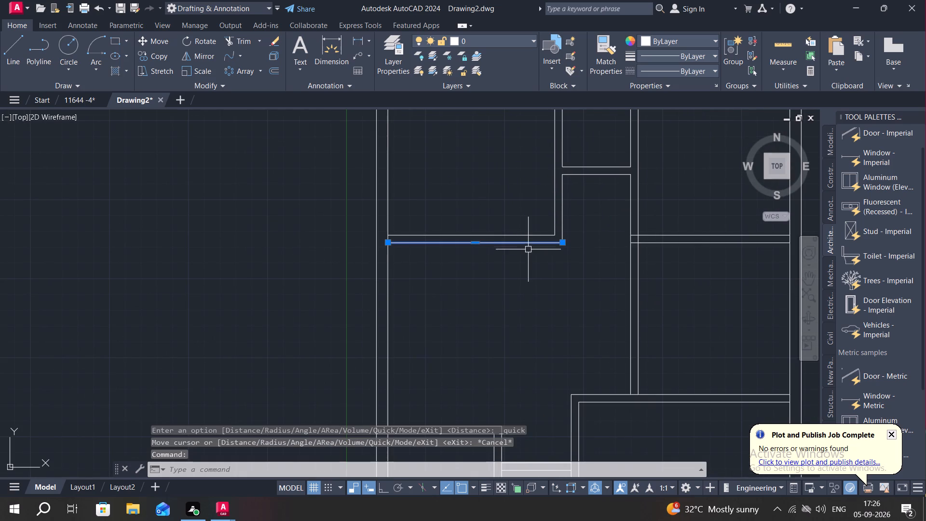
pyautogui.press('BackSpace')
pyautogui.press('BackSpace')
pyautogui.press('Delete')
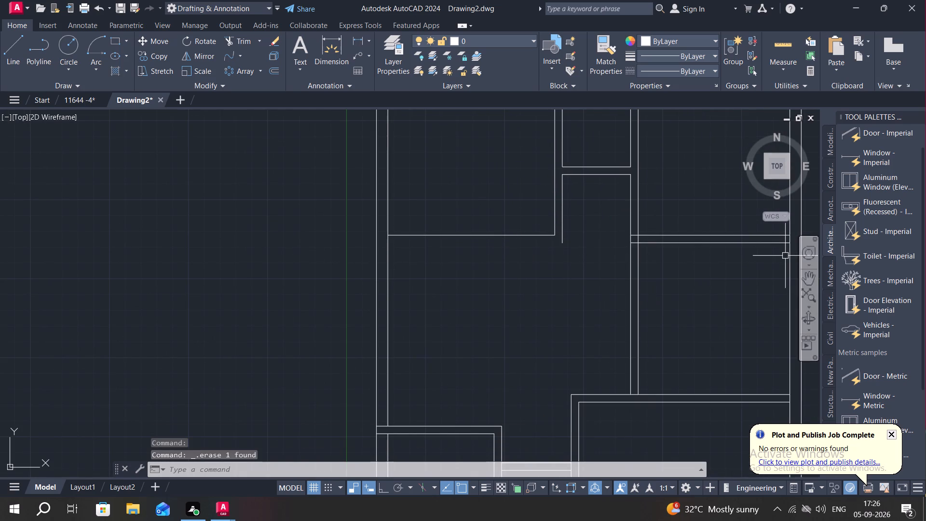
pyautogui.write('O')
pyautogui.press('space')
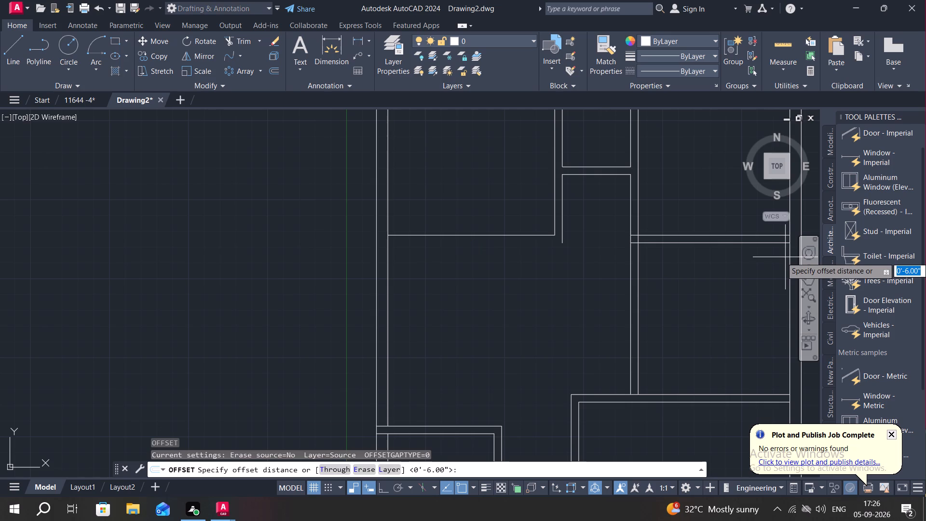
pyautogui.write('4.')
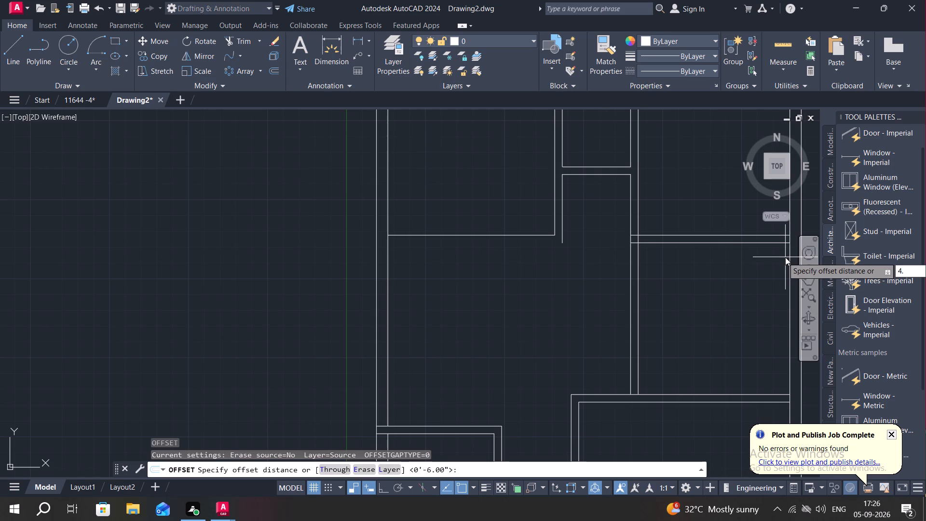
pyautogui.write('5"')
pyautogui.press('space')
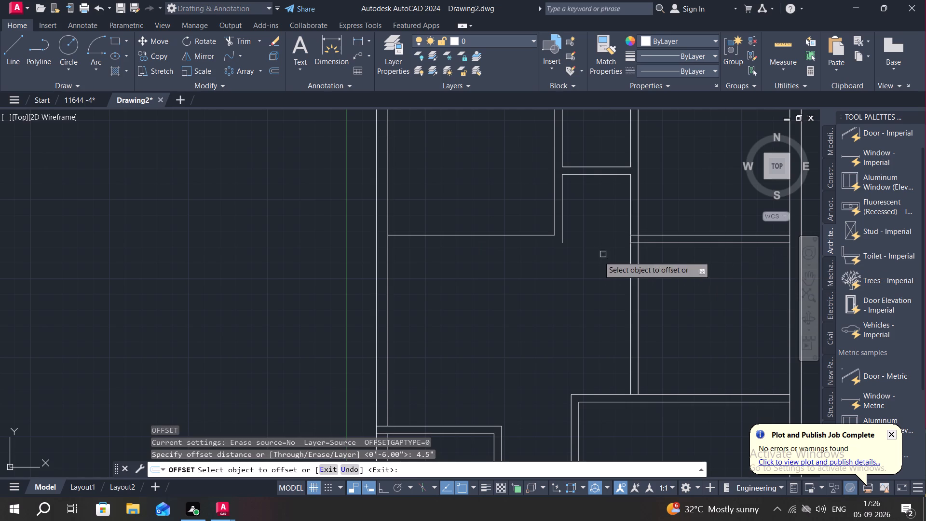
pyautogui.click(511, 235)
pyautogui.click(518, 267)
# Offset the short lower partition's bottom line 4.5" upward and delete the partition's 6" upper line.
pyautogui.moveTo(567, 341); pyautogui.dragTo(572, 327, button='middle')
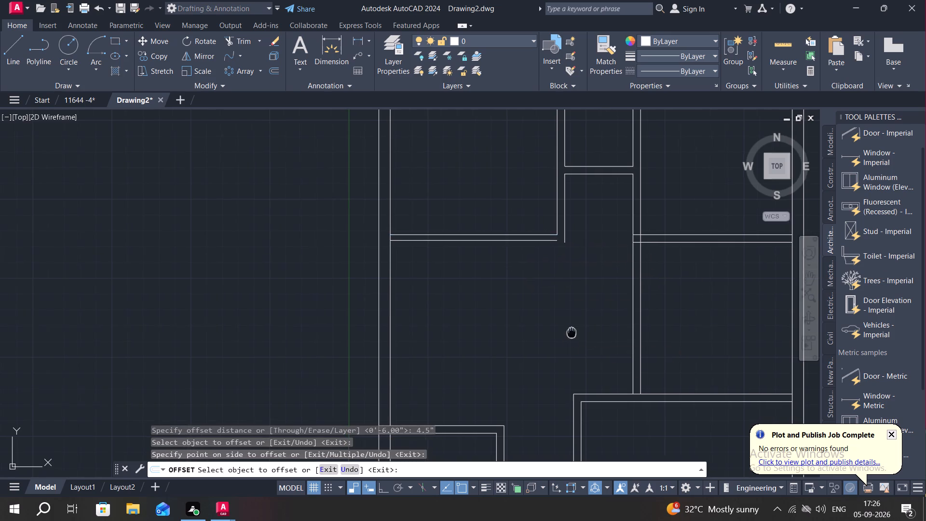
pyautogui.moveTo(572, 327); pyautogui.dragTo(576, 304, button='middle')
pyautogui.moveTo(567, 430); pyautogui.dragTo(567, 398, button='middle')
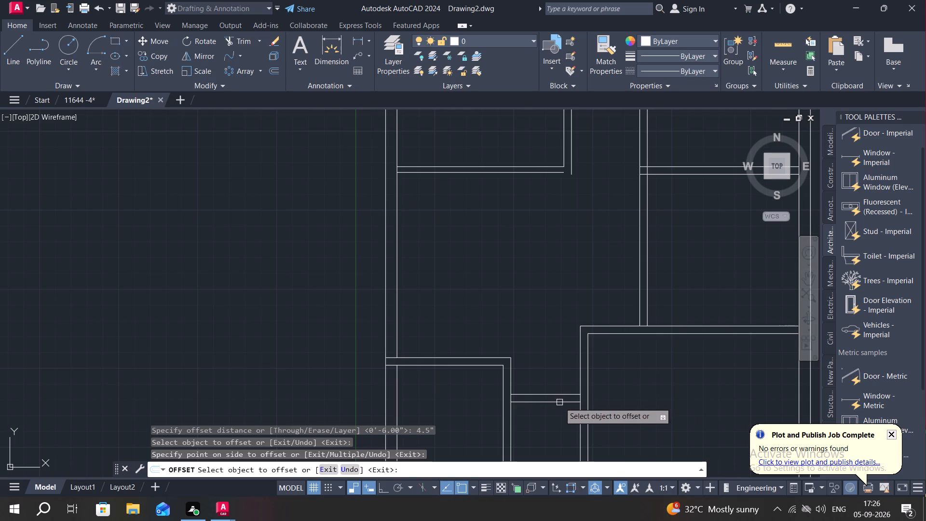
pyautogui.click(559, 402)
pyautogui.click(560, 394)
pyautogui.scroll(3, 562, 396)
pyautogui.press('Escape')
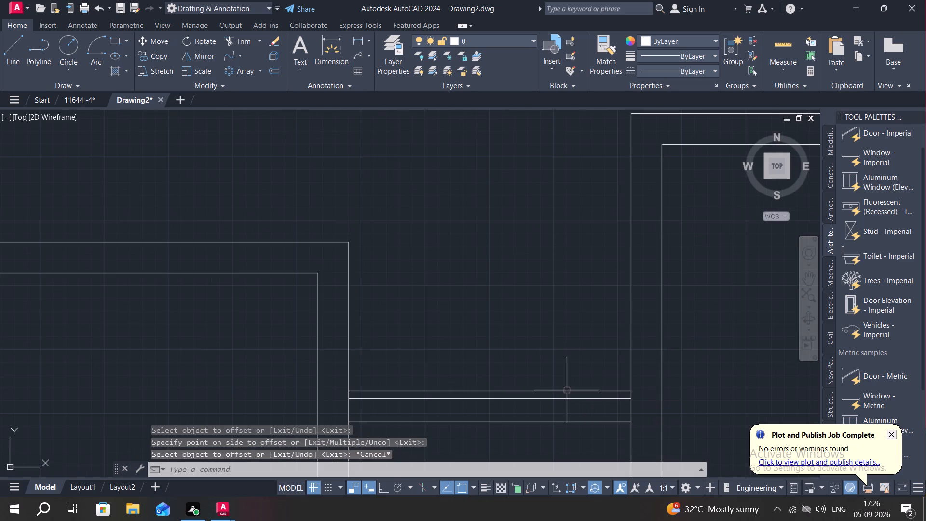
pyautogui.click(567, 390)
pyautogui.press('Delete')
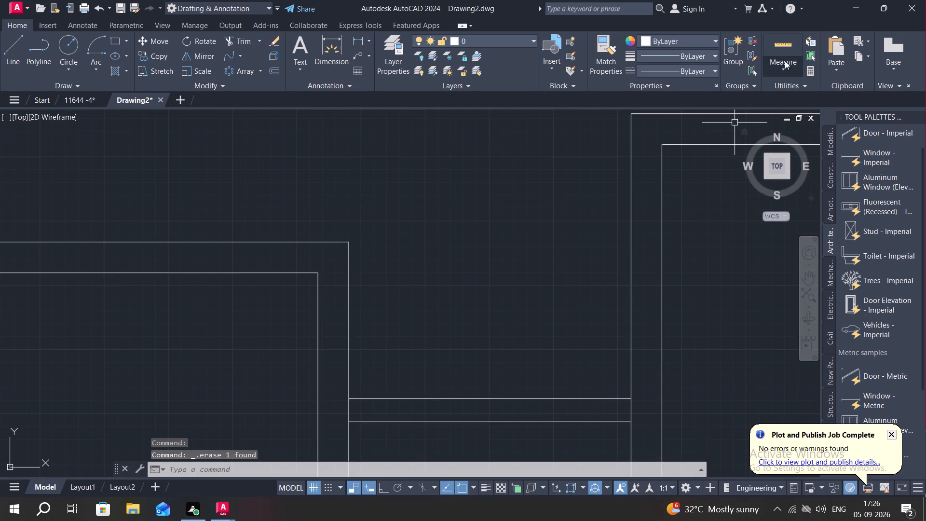
# Quick-measure the central room's depth between the upper-left room's partition and the short lower partition.
pyautogui.click(782, 46)
pyautogui.moveTo(486, 277); pyautogui.dragTo(486, 412, button='middle')
pyautogui.scroll(-2, 488, 401)
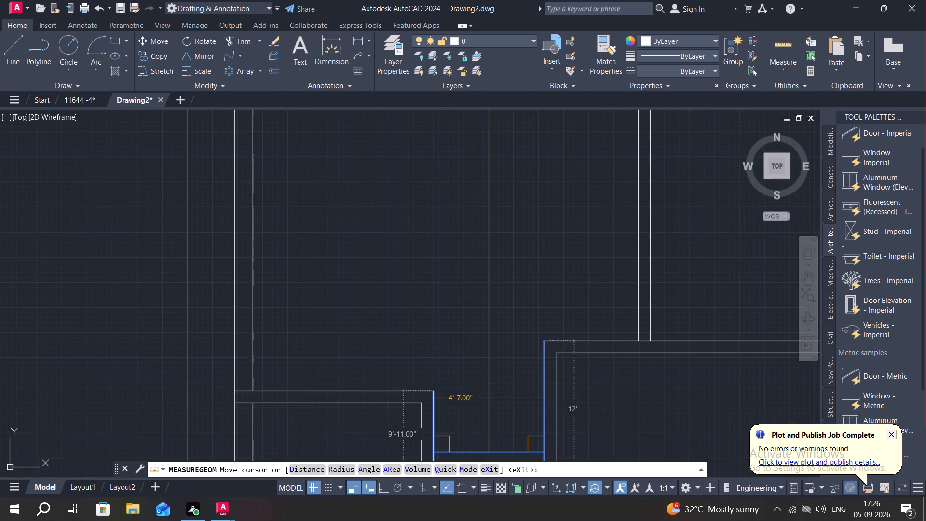
pyautogui.scroll(-1, 490, 397)
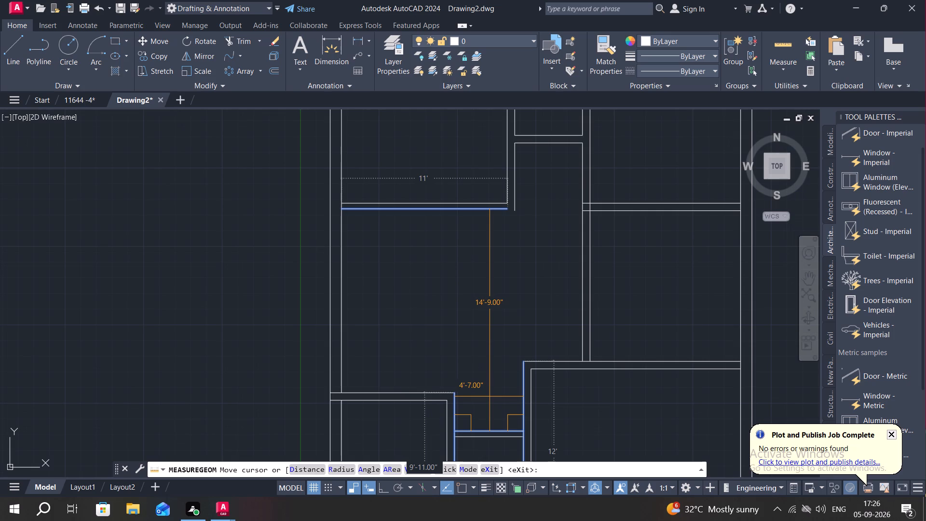
pyautogui.press('Escape')
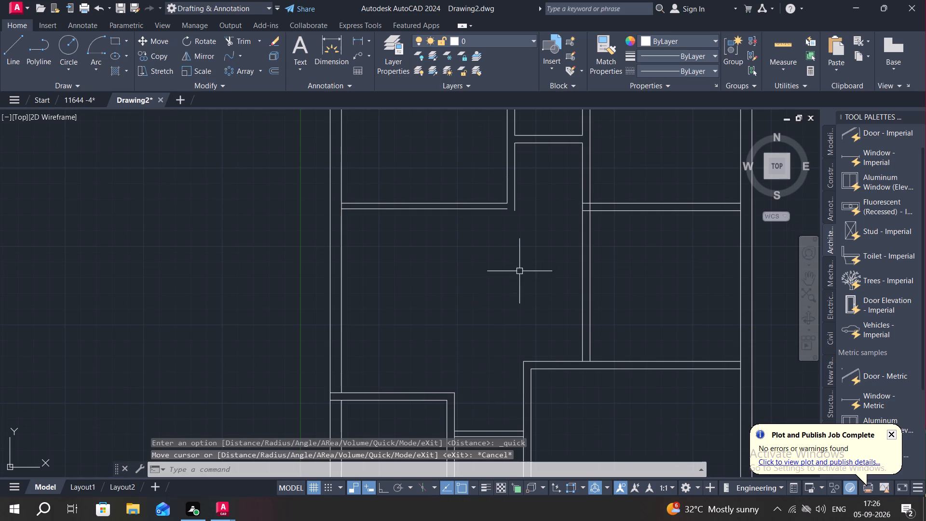
# Delete the 4.5" offset lines of the upper-left room's horizontal partition and the short lower partition.
pyautogui.click(474, 208)
pyautogui.moveTo(524, 378); pyautogui.dragTo(527, 181, button='middle')
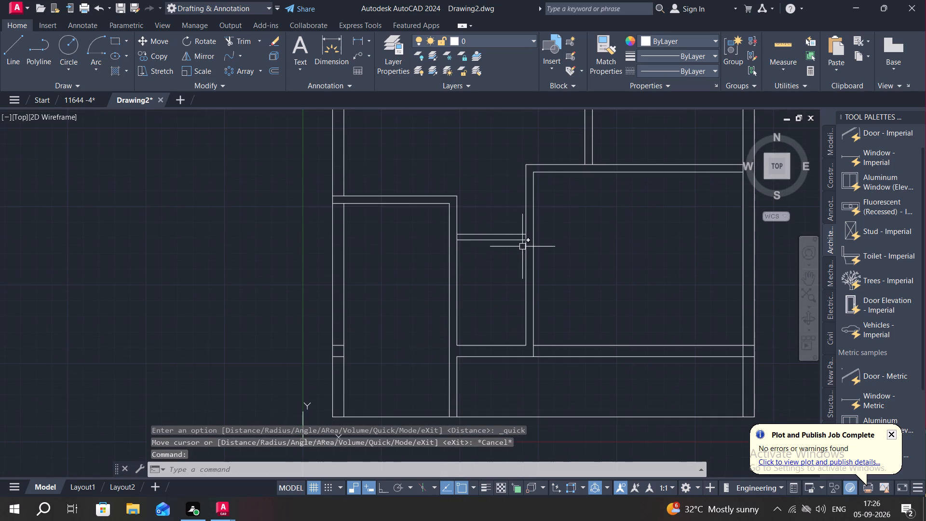
pyautogui.click(496, 234)
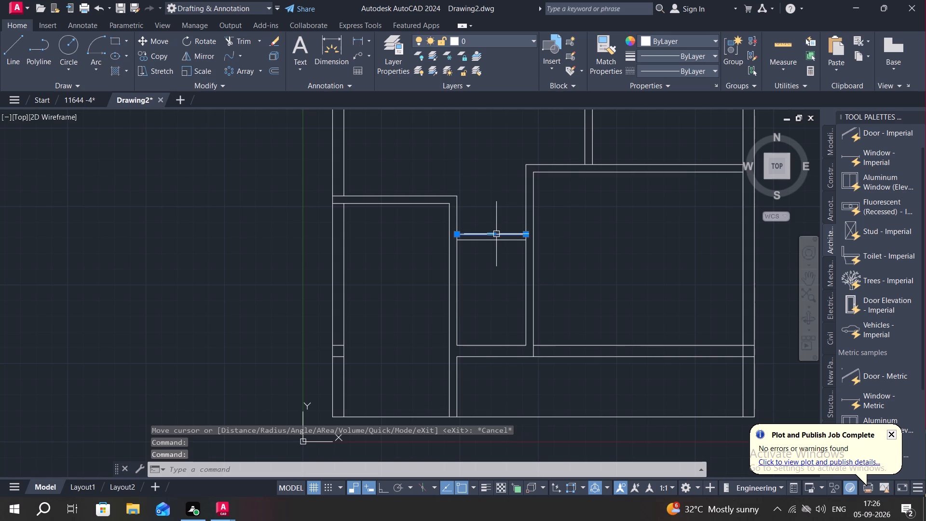
pyautogui.press('Delete')
# Offset the short lower partition's bottom line 6" upward to form its upper face.
pyautogui.write('O')
pyautogui.press('space')
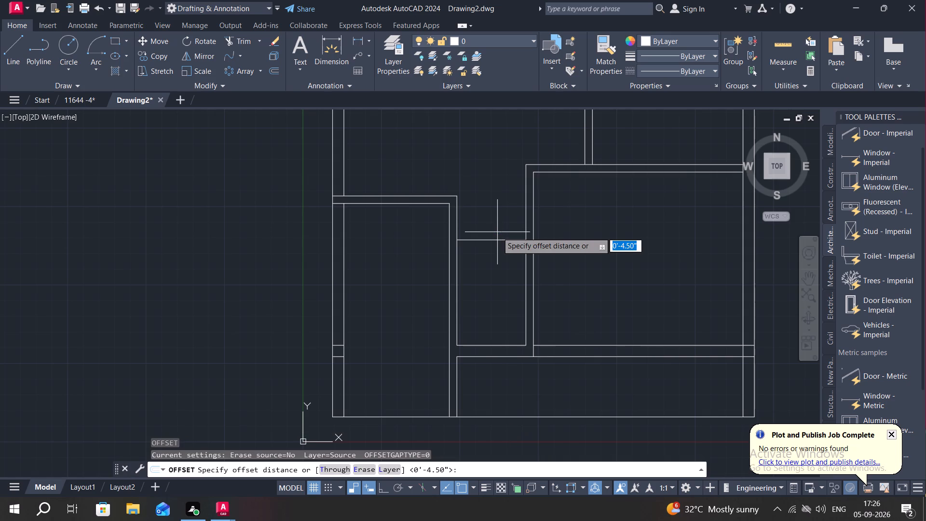
pyautogui.write('6"')
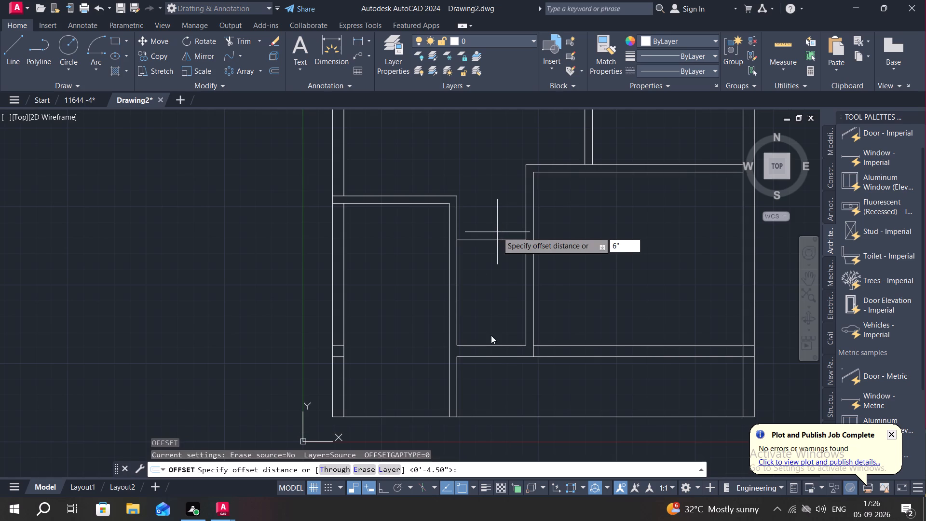
pyautogui.press('space')
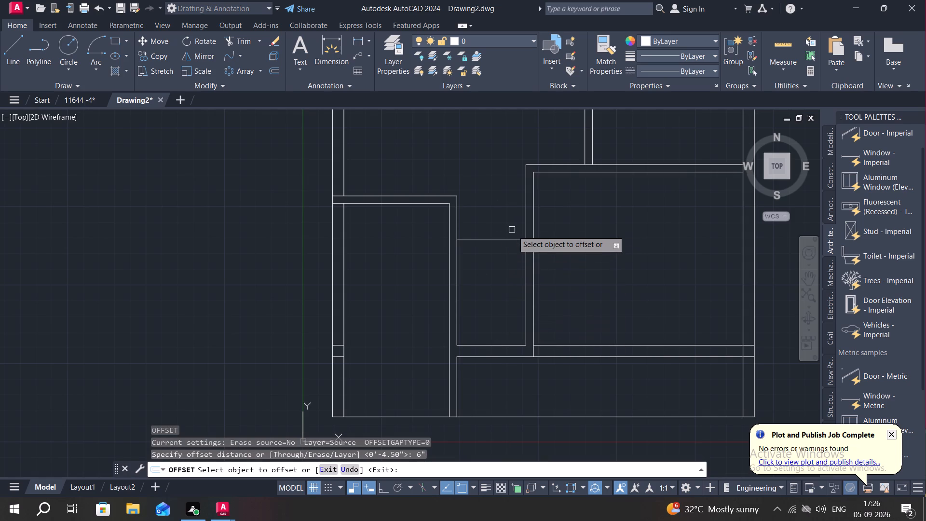
pyautogui.click(516, 239)
pyautogui.click(508, 193)
# Offset the upper-left room's bottom partition line 6" downward and extend it to the outer line of the adjoining vertical partition.
pyautogui.moveTo(508, 193); pyautogui.dragTo(535, 382, button='middle')
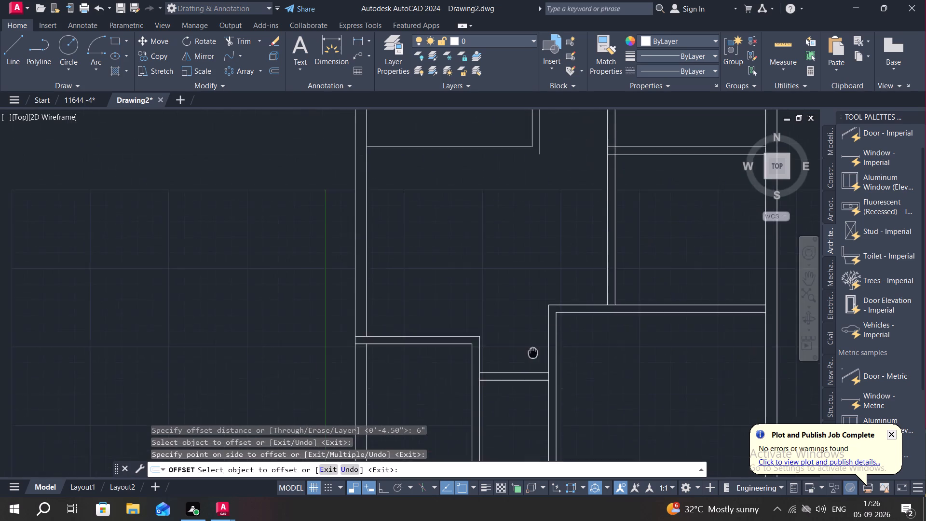
pyautogui.click(515, 193)
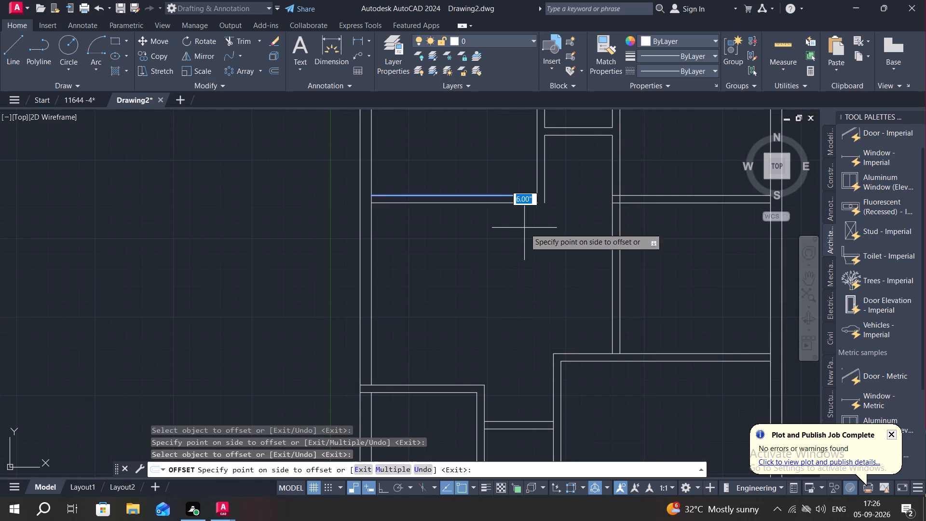
pyautogui.click(526, 229)
pyautogui.press('Escape')
pyautogui.write('EX')
pyautogui.press('space')
pyautogui.click(532, 204)
pyautogui.press('Escape')
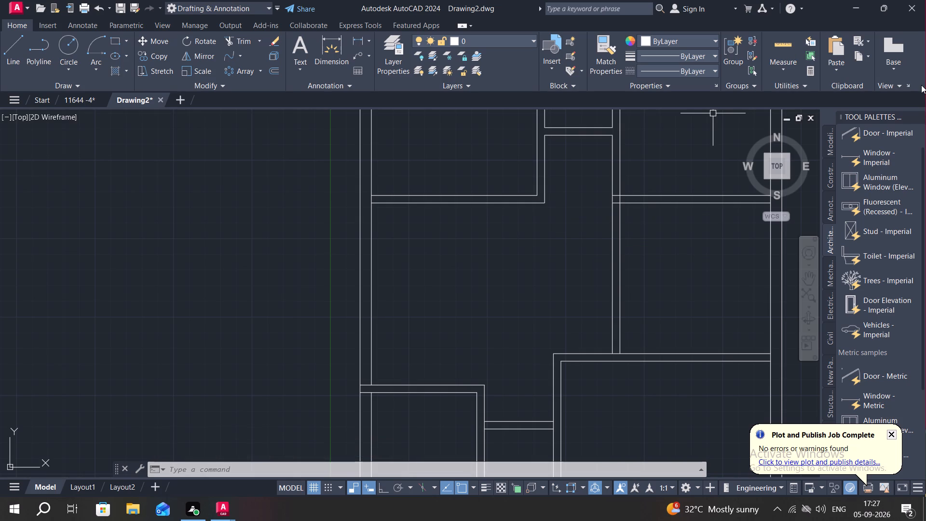
# Quick-measure the small room below the short lower partition and the lower-left room beside it.
pyautogui.moveTo(636, 453); pyautogui.dragTo(556, 343, button='middle')
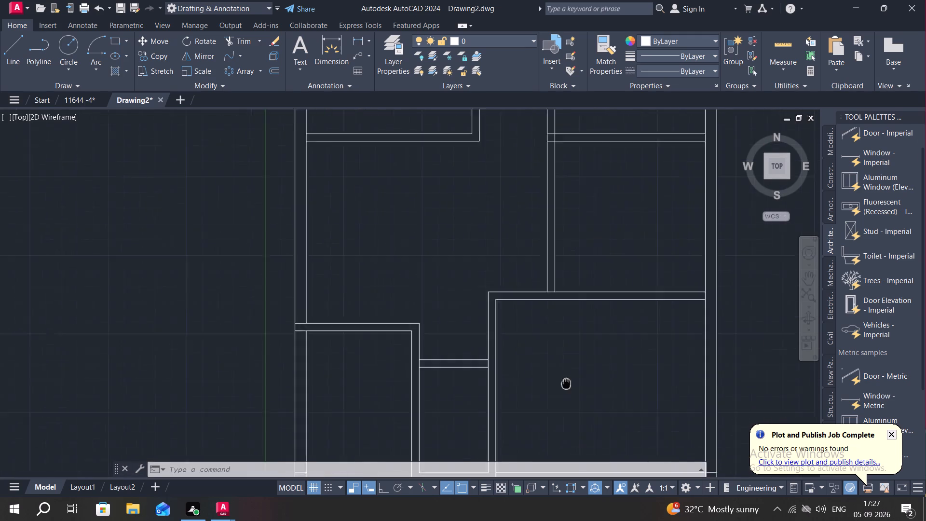
pyautogui.moveTo(556, 343); pyautogui.dragTo(551, 321, button='middle')
pyautogui.moveTo(582, 331); pyautogui.dragTo(498, 287, button='middle')
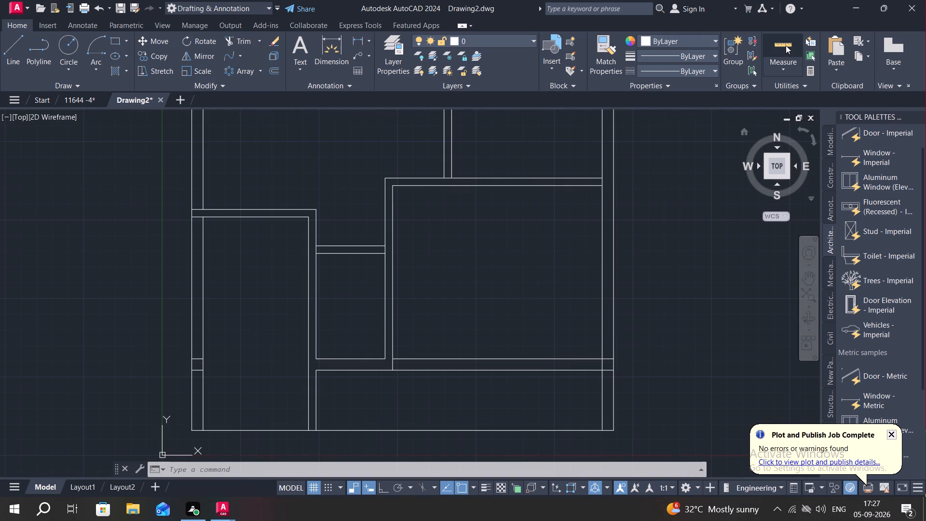
pyautogui.click(786, 45)
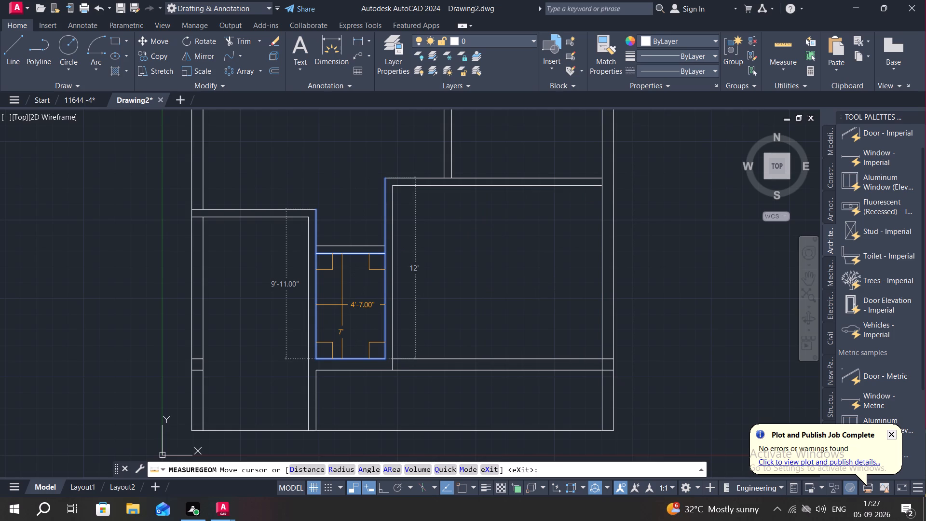
pyautogui.moveTo(325, 318); pyautogui.dragTo(408, 339, button='middle')
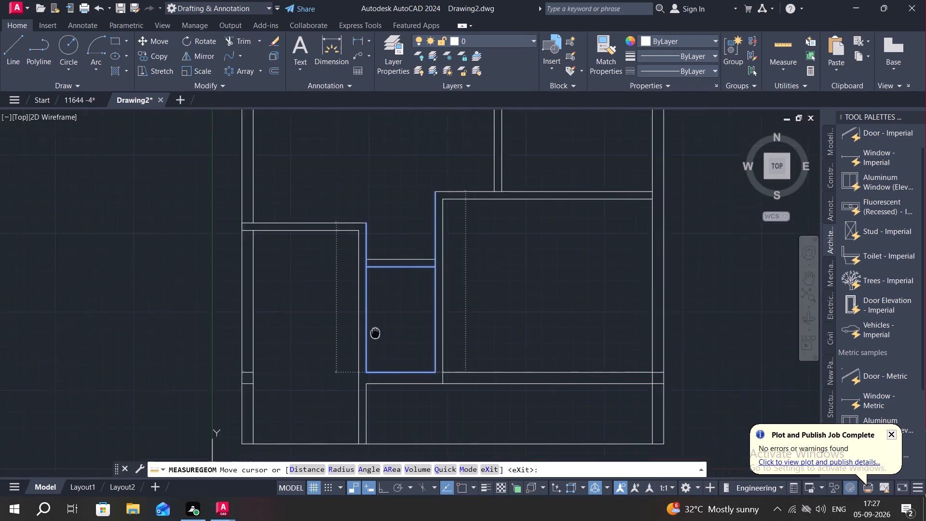
pyautogui.moveTo(408, 339); pyautogui.dragTo(540, 345, button='middle')
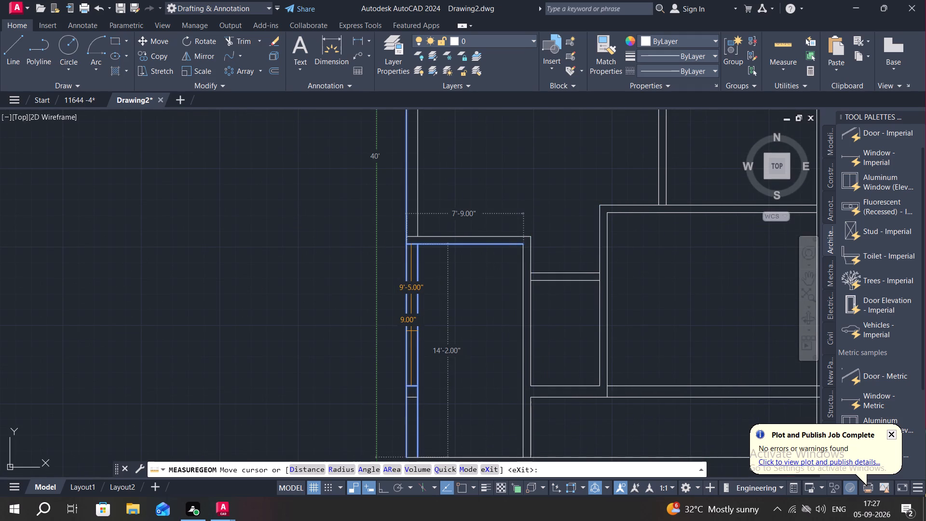
pyautogui.scroll(-4, 400, 359)
pyautogui.scroll(2, 393, 352)
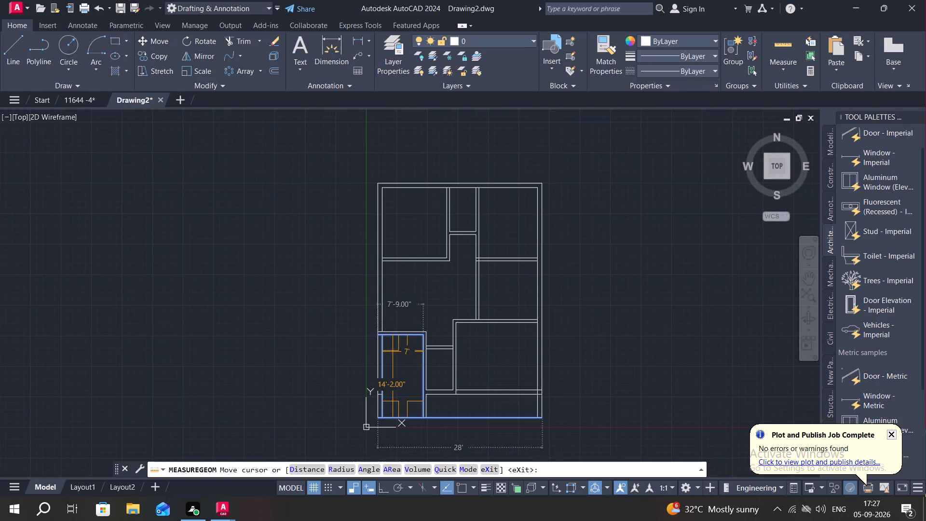
pyautogui.press('Escape')
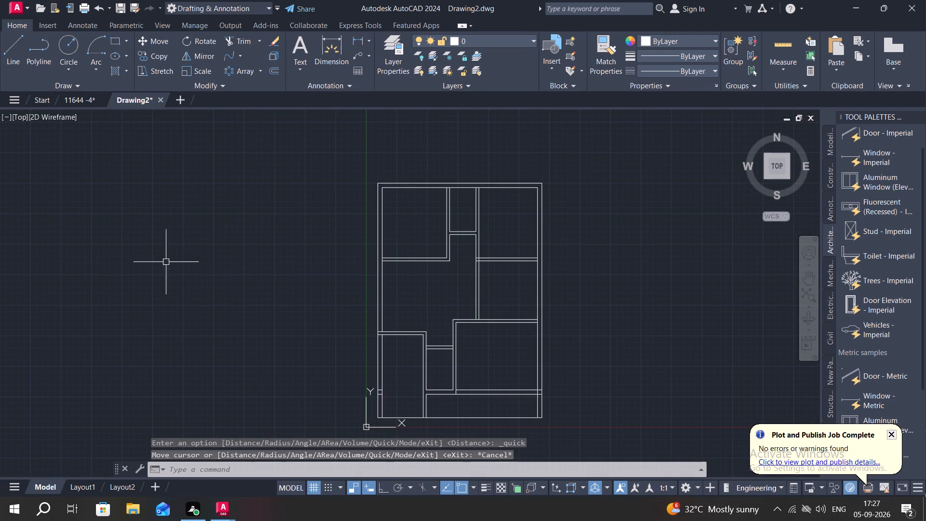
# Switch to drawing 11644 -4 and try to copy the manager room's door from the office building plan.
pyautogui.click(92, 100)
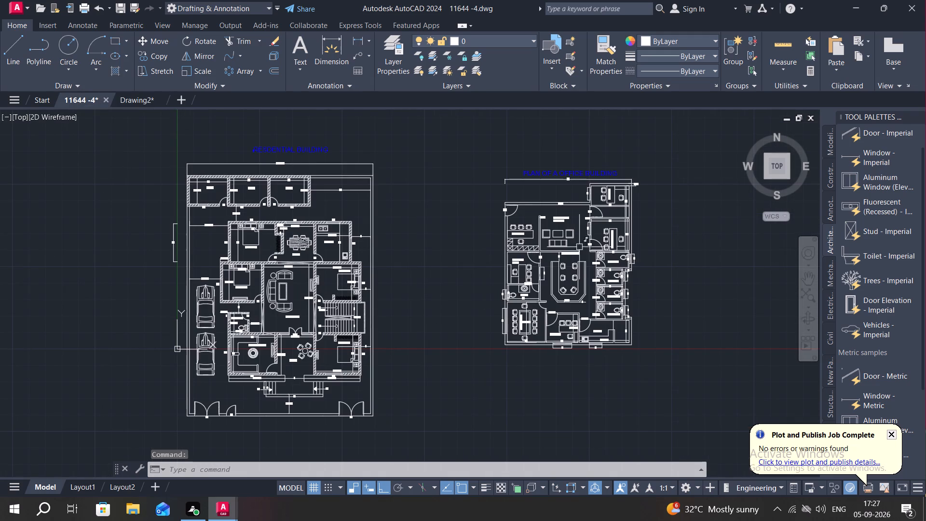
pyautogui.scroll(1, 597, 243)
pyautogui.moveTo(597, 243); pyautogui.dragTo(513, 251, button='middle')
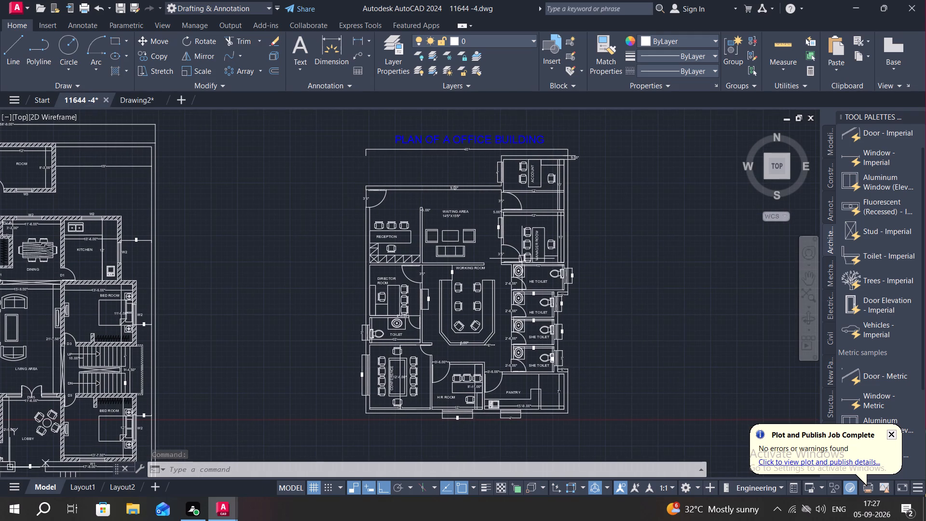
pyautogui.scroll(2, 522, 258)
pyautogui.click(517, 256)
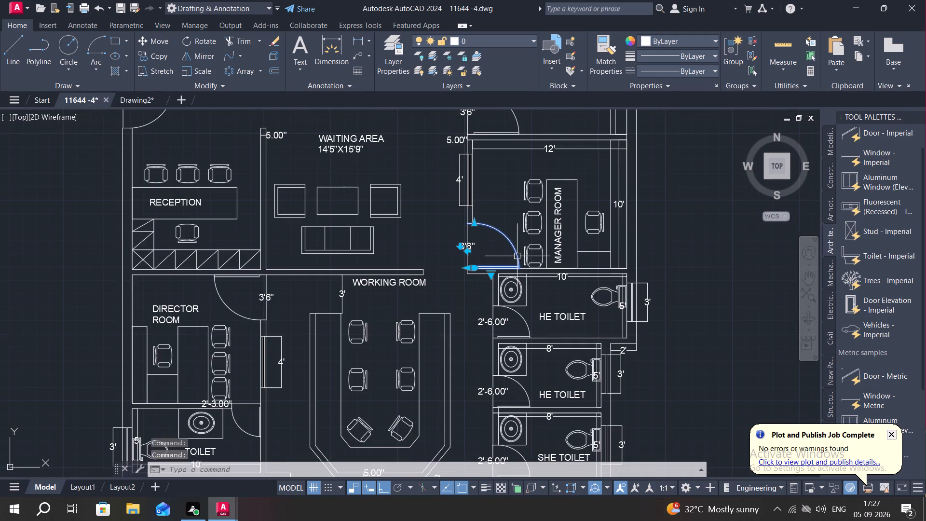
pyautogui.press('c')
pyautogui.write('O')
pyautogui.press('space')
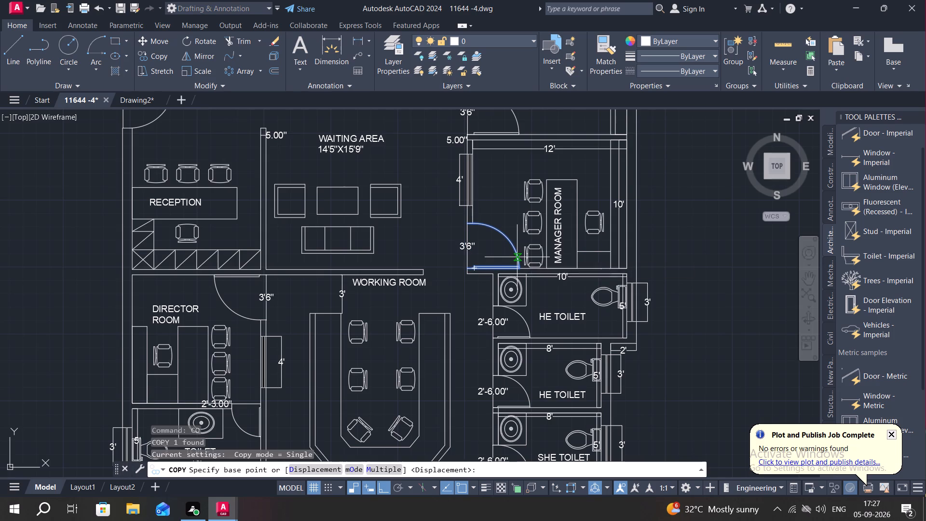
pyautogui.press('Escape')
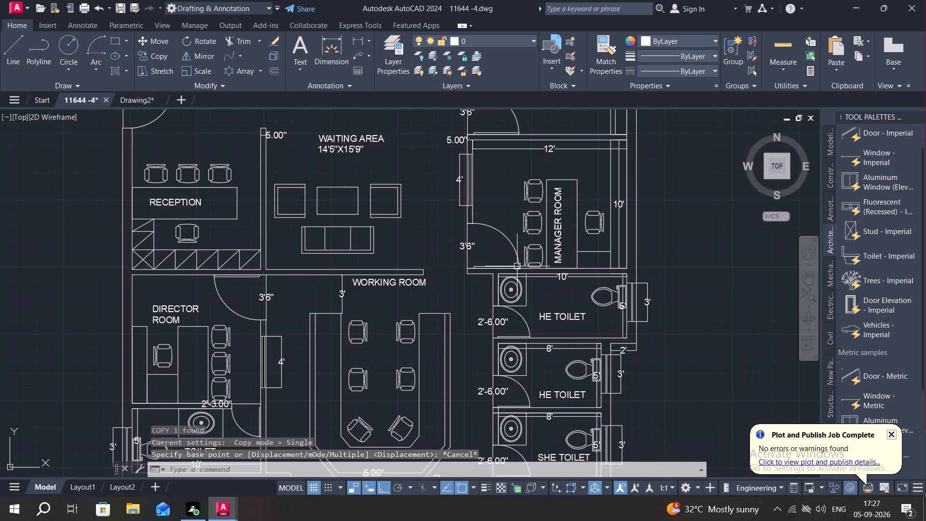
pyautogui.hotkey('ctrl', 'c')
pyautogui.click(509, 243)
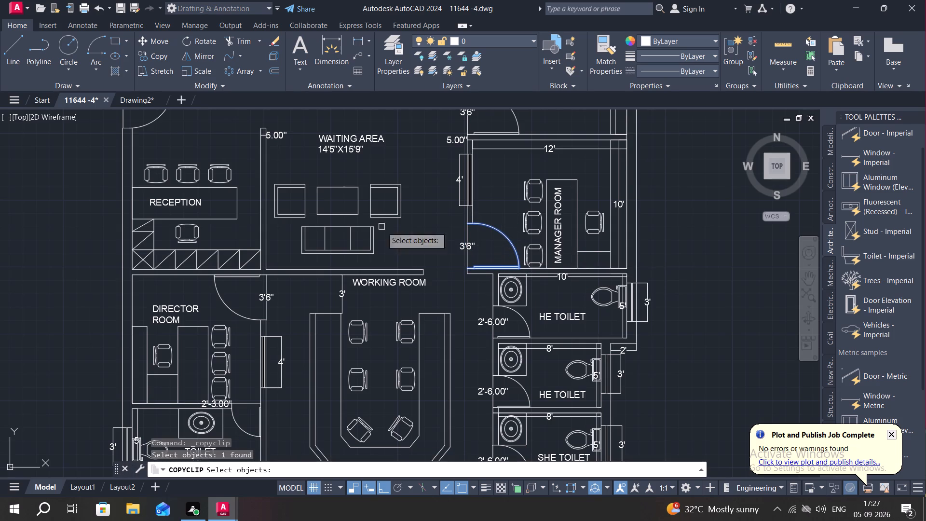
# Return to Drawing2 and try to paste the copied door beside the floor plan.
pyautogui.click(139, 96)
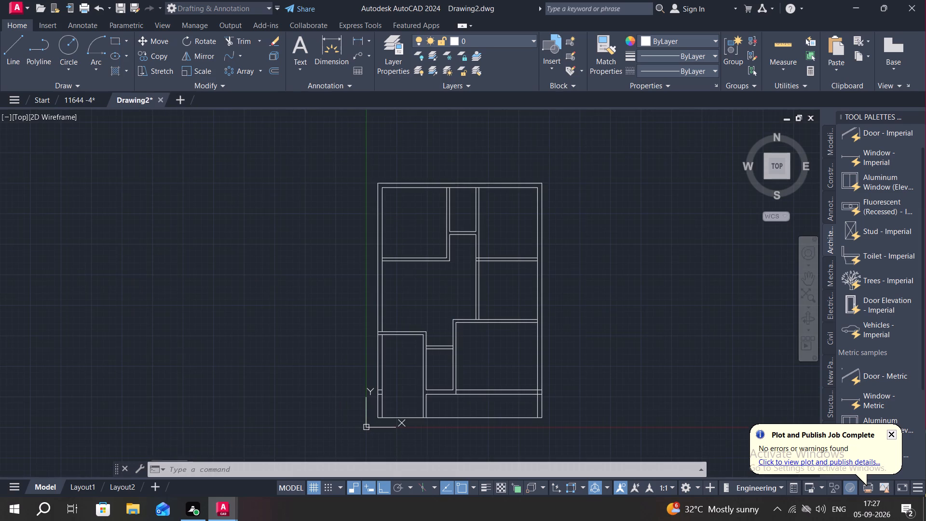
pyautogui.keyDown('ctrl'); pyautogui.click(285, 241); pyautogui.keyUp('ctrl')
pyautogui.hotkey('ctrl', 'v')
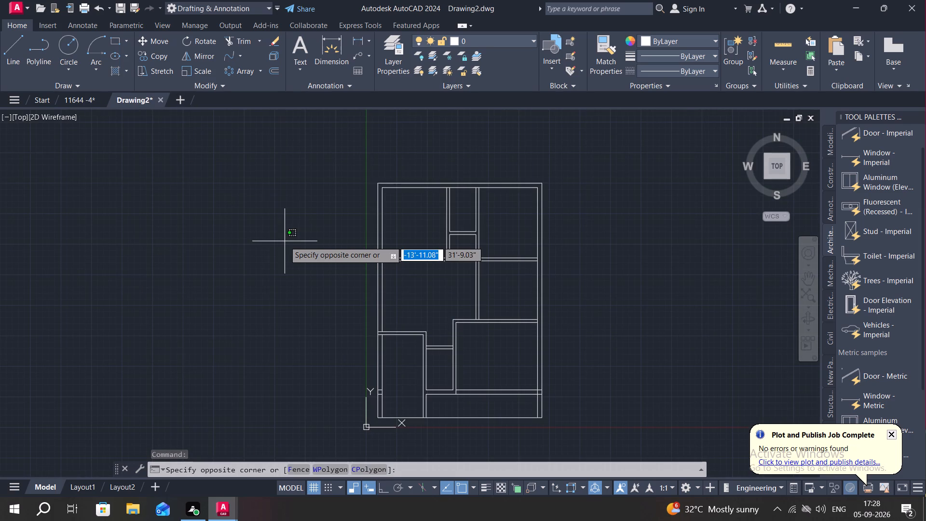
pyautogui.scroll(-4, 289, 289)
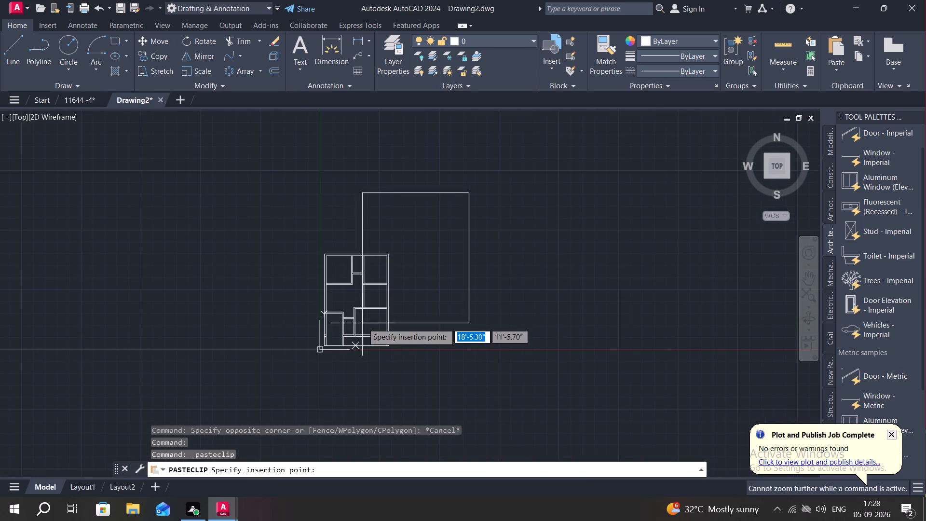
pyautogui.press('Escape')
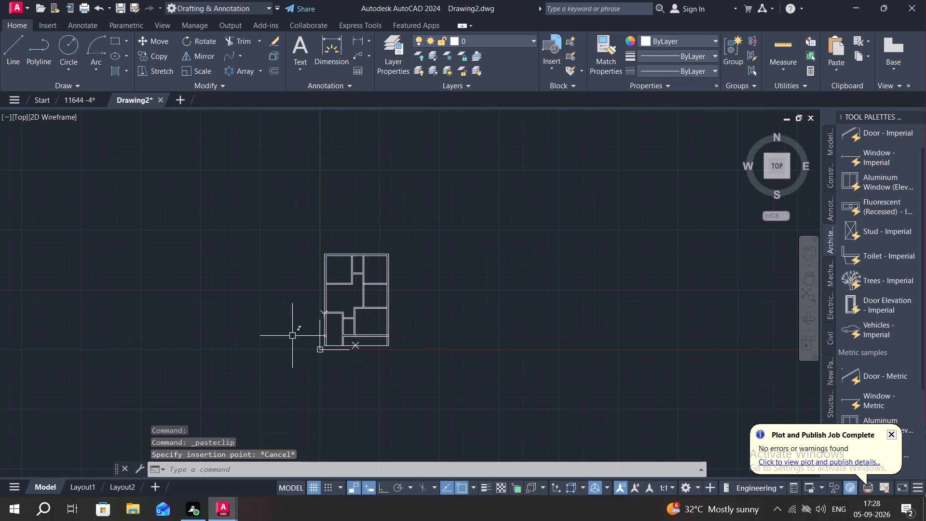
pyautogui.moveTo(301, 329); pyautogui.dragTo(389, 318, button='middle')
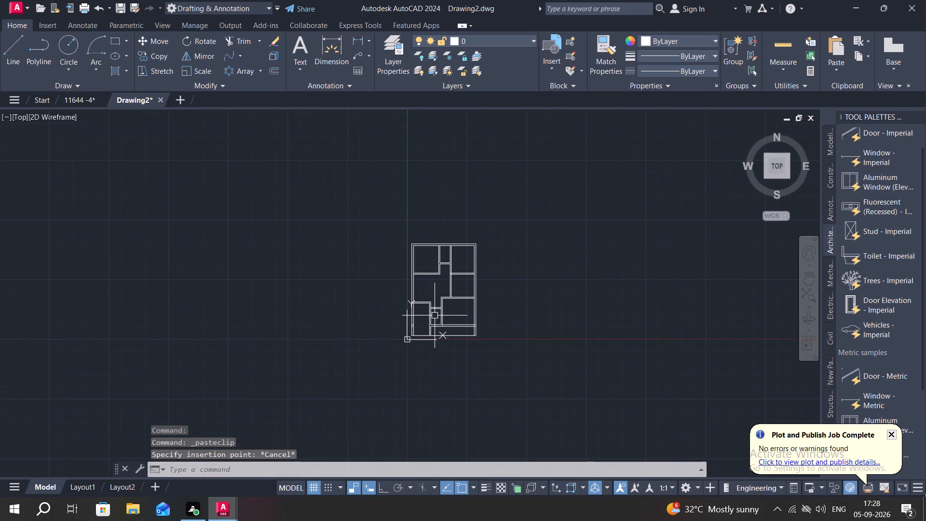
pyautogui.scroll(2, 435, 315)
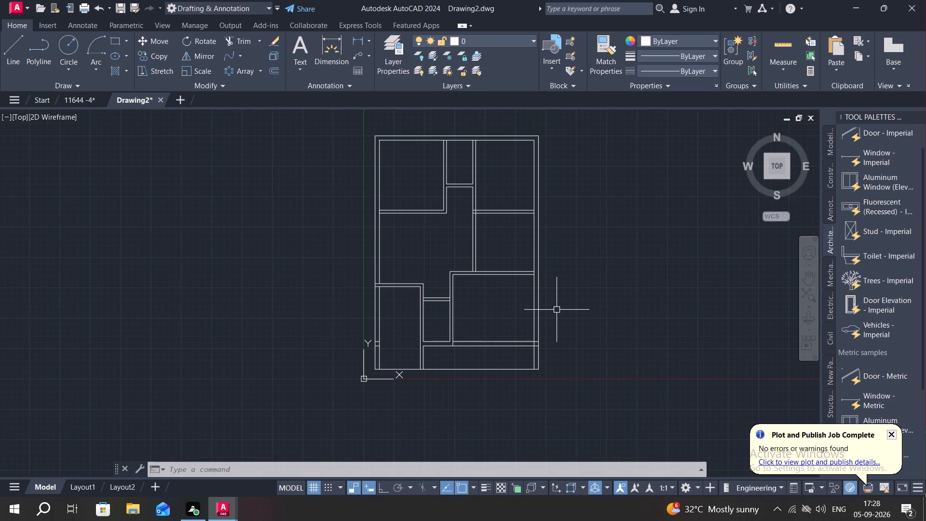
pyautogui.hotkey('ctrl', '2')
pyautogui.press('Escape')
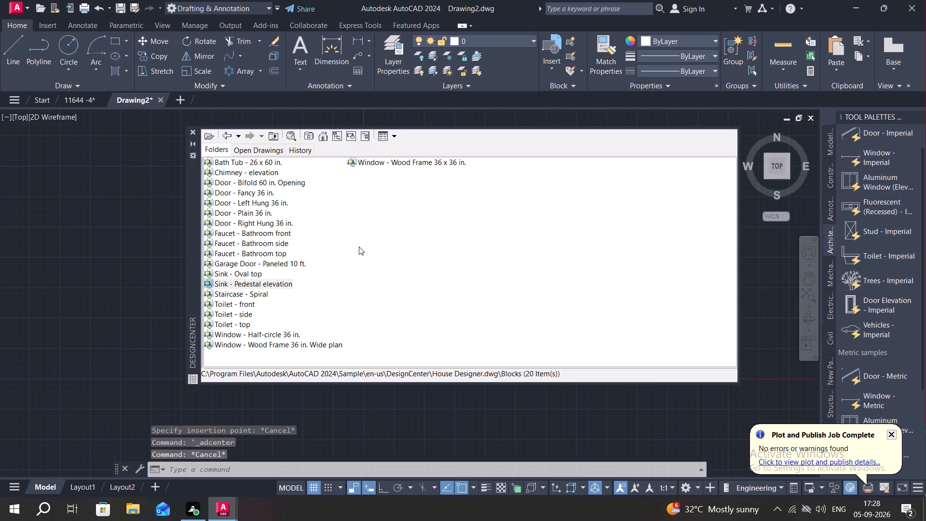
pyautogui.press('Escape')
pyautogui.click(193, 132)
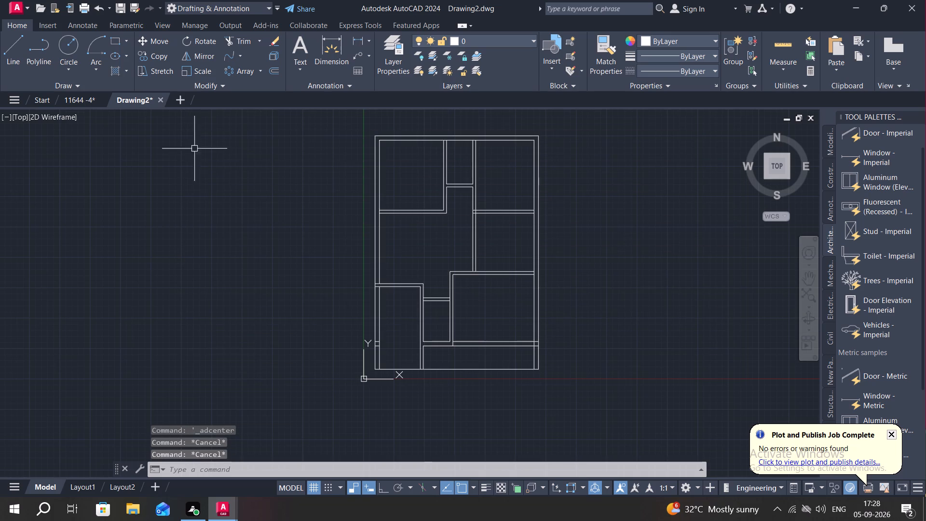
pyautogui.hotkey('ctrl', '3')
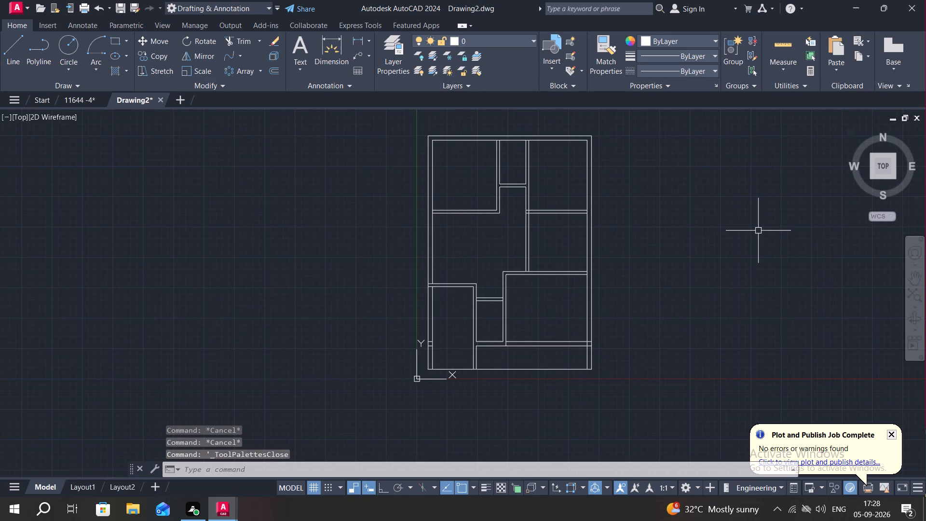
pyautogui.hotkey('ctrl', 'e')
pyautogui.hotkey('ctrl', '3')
# Insert a Door - Imperial block in the empty space to the right of the floor plan.
pyautogui.click(852, 131)
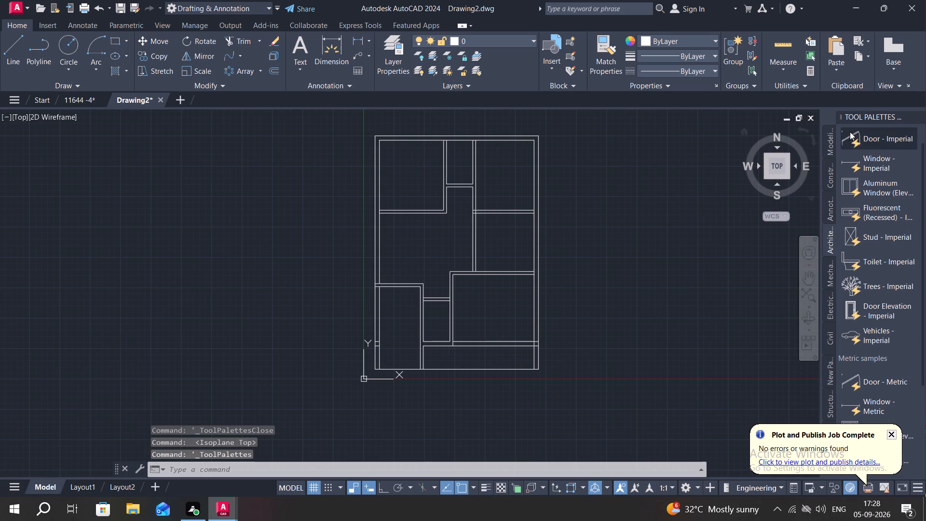
pyautogui.click(660, 252)
pyautogui.press('Escape')
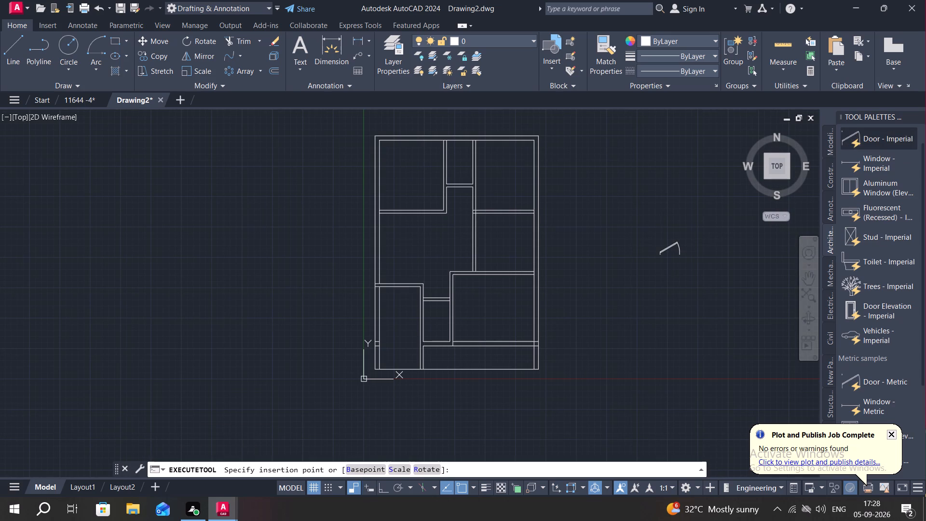
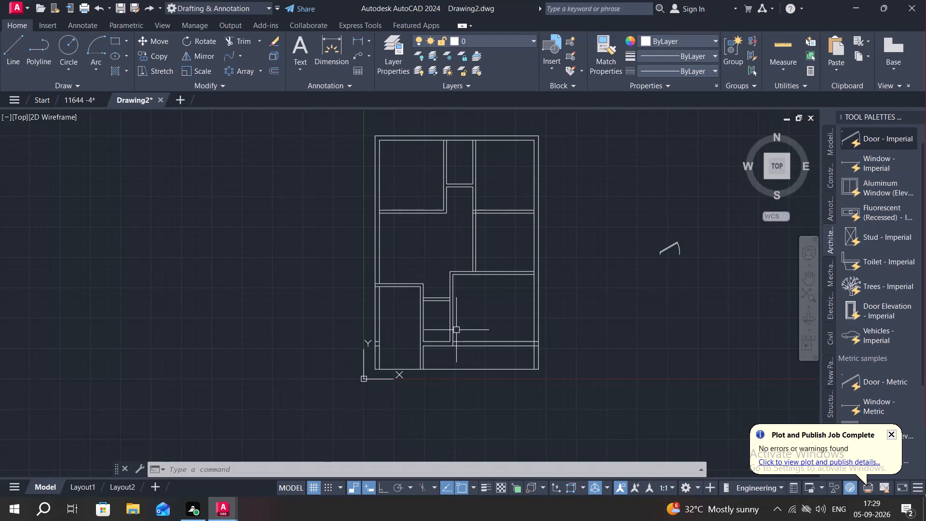
# Set the door block beside the floor plan to Open 90º.
pyautogui.click(242, 0)
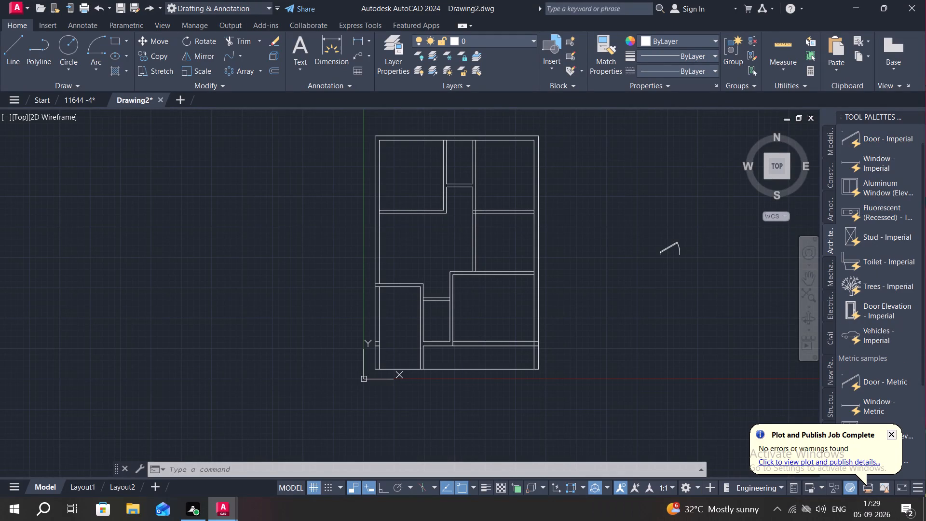
pyautogui.scroll(4, 925, 78)
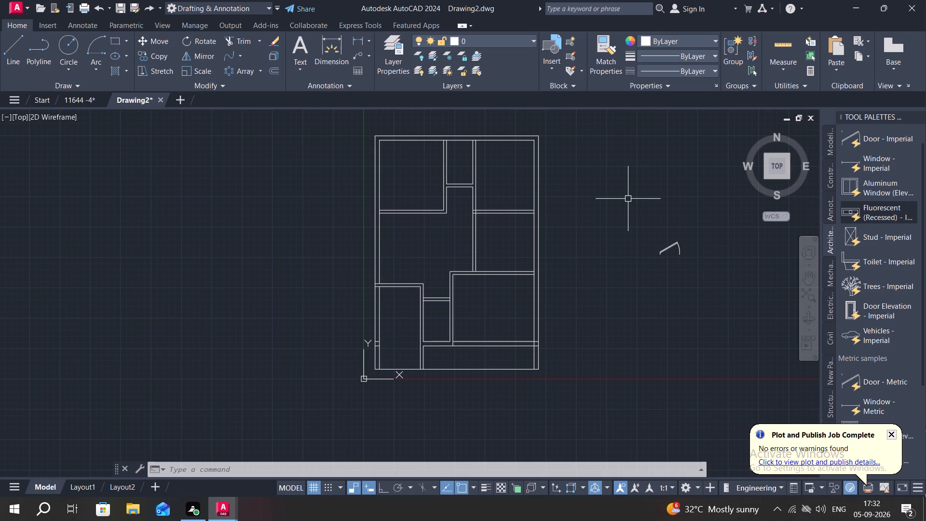
pyautogui.click(670, 247)
pyautogui.scroll(2, 657, 242)
pyautogui.moveTo(657, 242); pyautogui.dragTo(543, 217, button='middle')
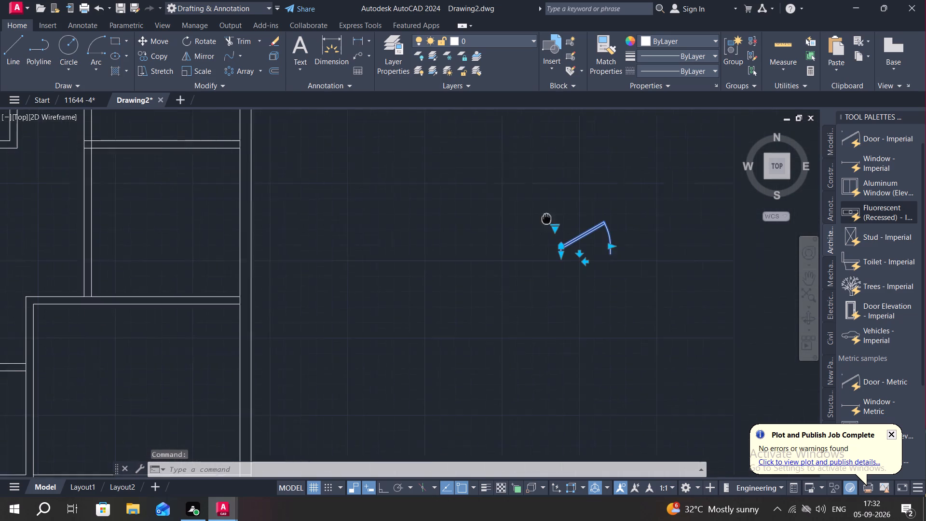
pyautogui.click(541, 223)
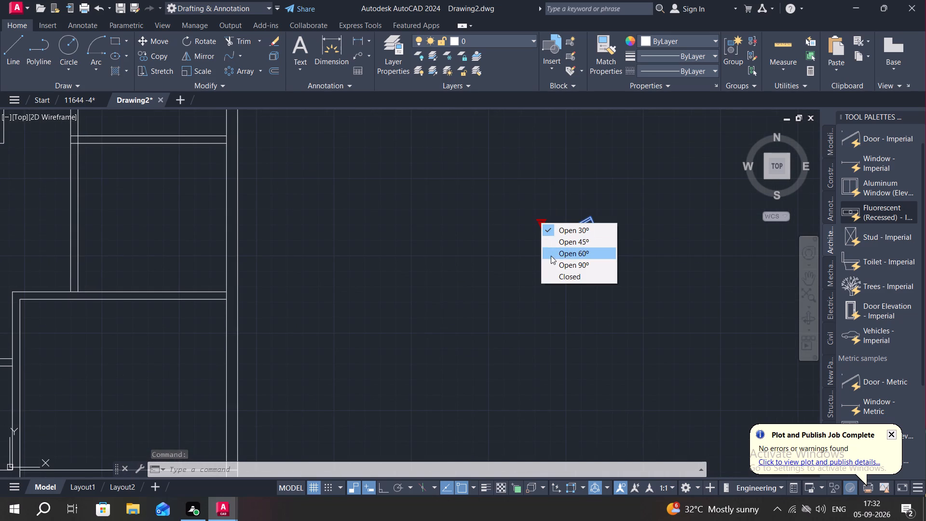
pyautogui.click(551, 264)
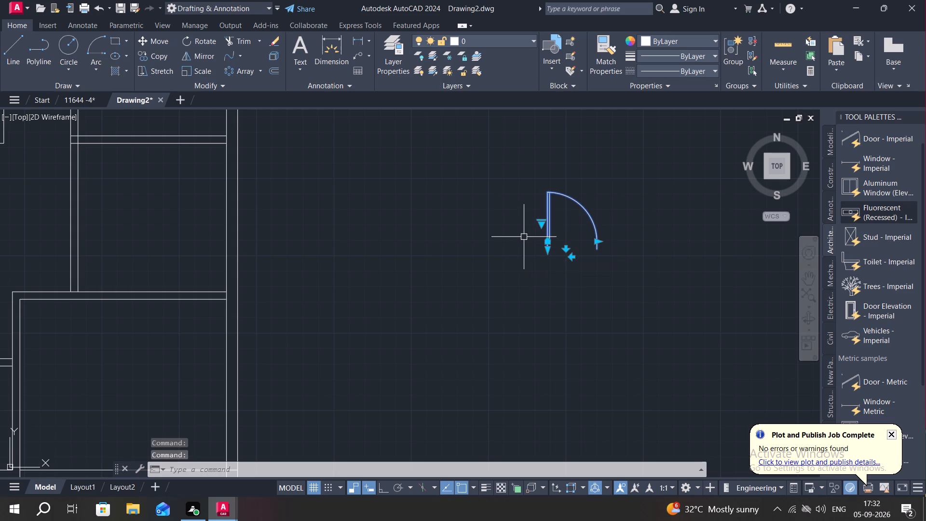
pyautogui.press('Escape')
pyautogui.moveTo(572, 236); pyautogui.dragTo(567, 236, button='middle')
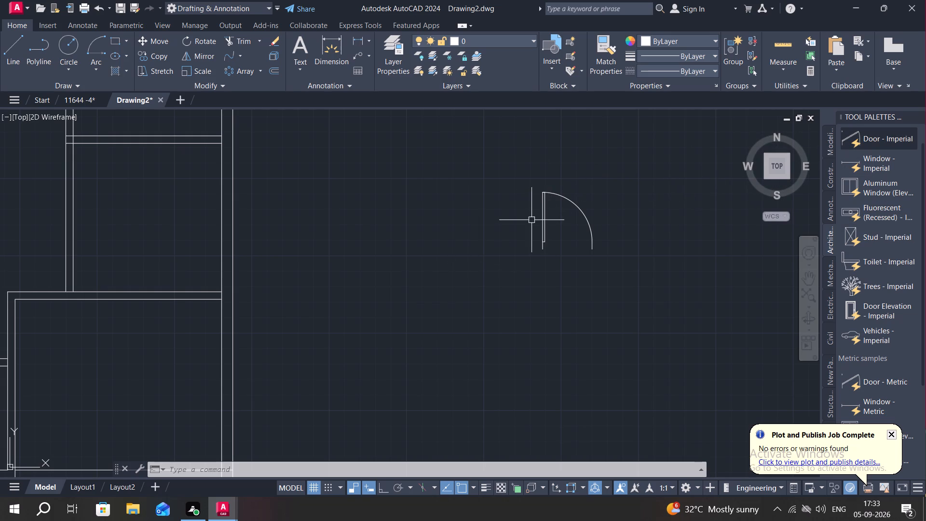
# Offset by 9" the lower-left room's right wall face into the small room and the lower-right room's left wall face inward.
pyautogui.moveTo(543, 216); pyautogui.dragTo(530, 244, button='middle')
pyautogui.scroll(-1, 527, 245)
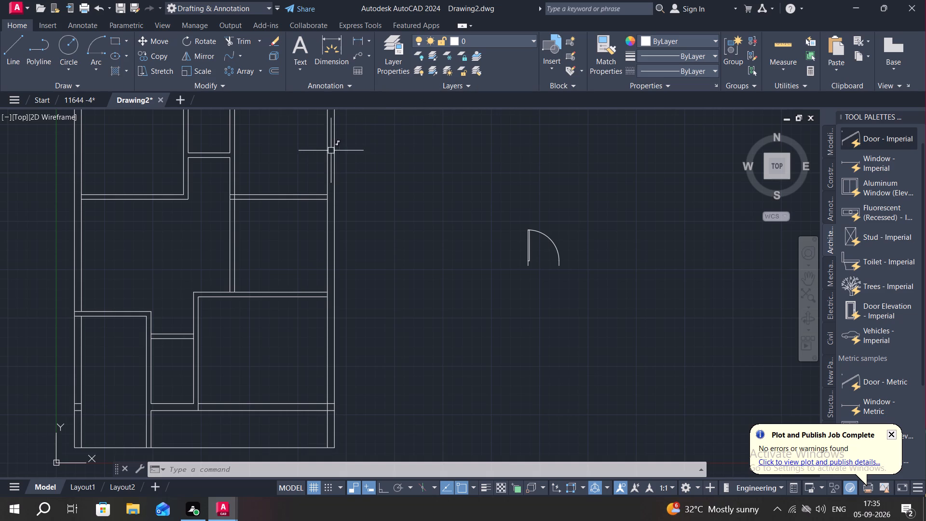
pyautogui.moveTo(324, 172); pyautogui.dragTo(566, 180, button='middle')
pyautogui.press('o')
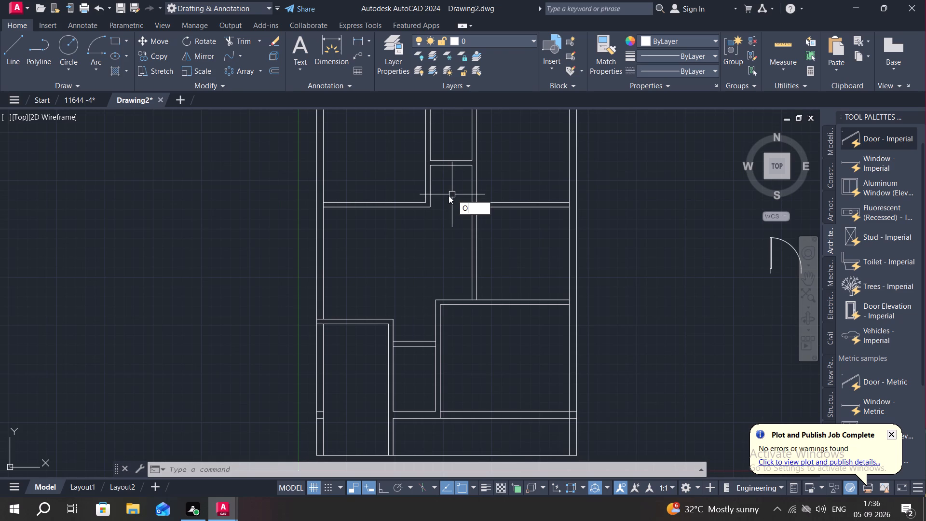
pyautogui.press('space')
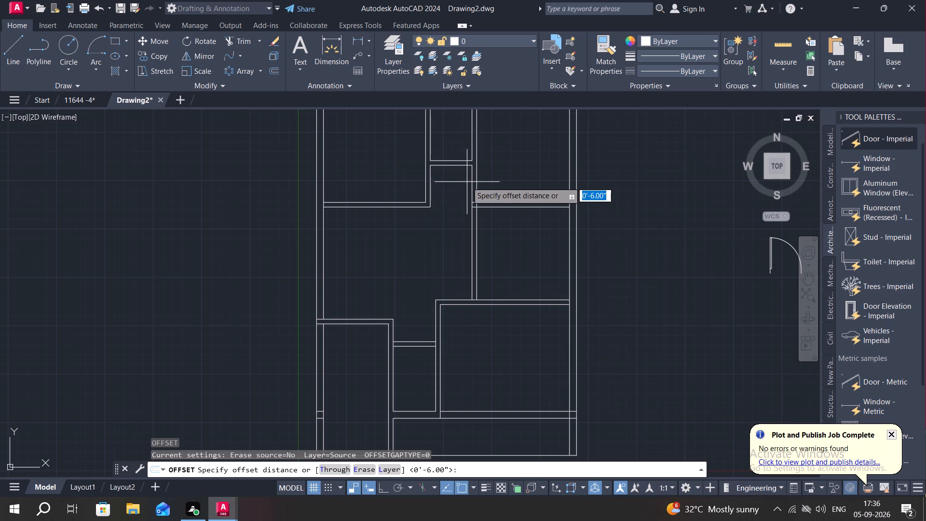
pyautogui.press('9')
pyautogui.write('"')
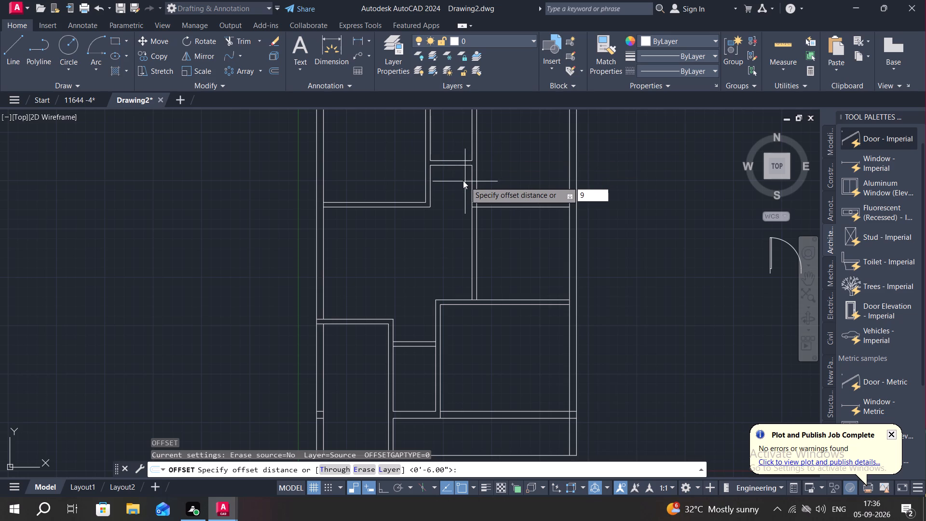
pyautogui.press('space')
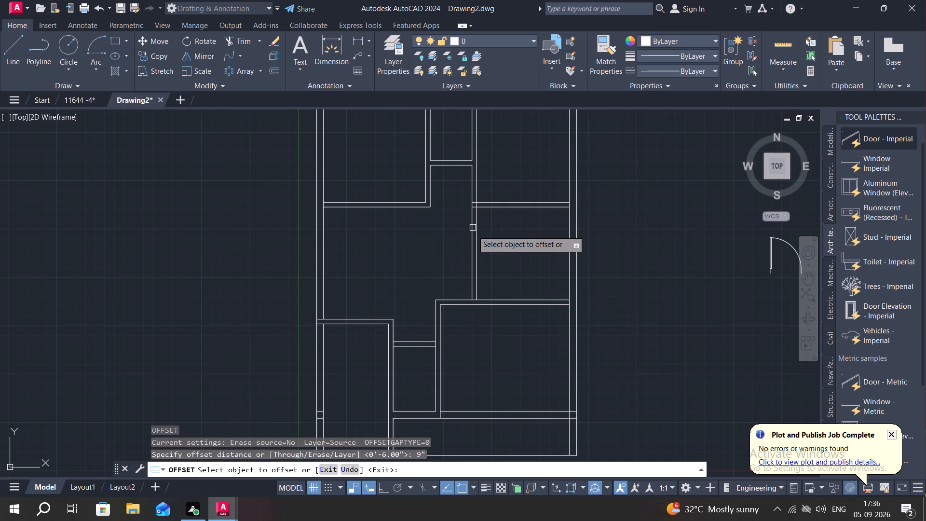
pyautogui.moveTo(452, 331); pyautogui.dragTo(425, 316, button='middle')
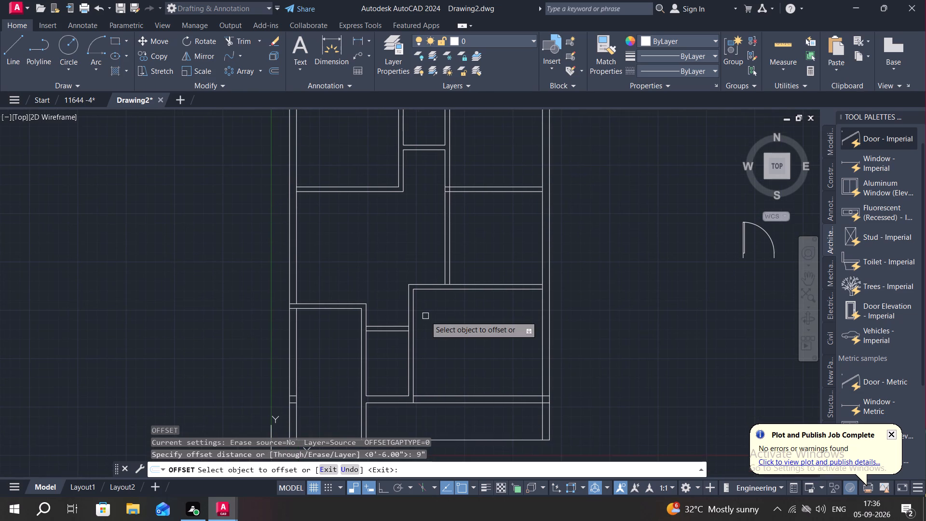
pyautogui.moveTo(424, 316); pyautogui.dragTo(439, 288, button='middle')
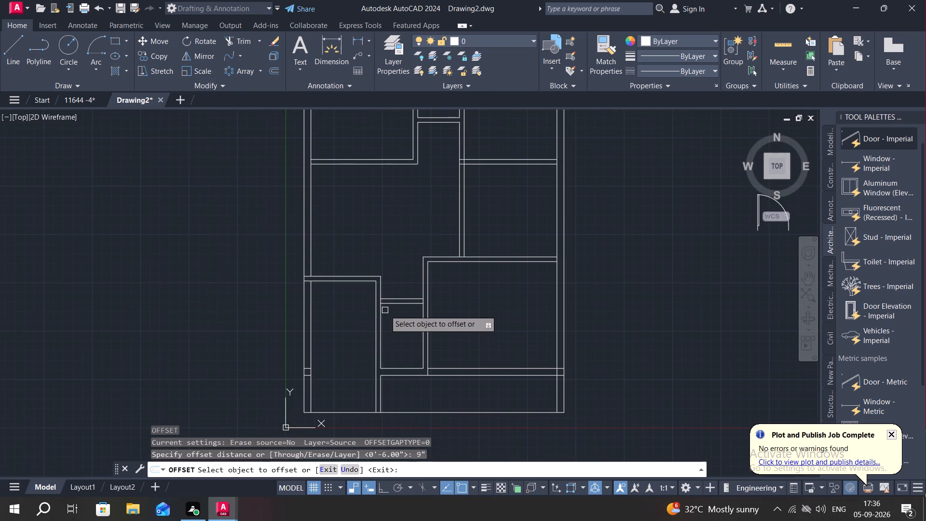
pyautogui.click(381, 311)
pyautogui.click(397, 317)
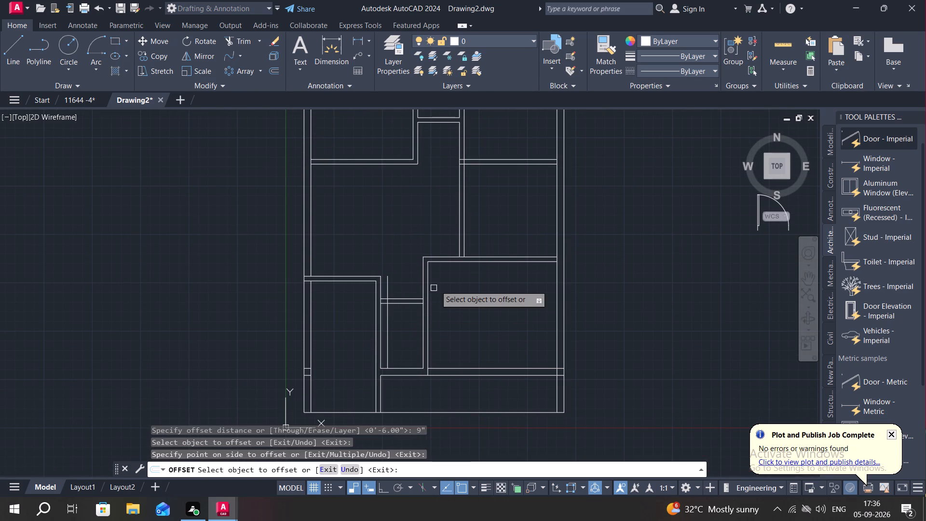
pyautogui.click(427, 275)
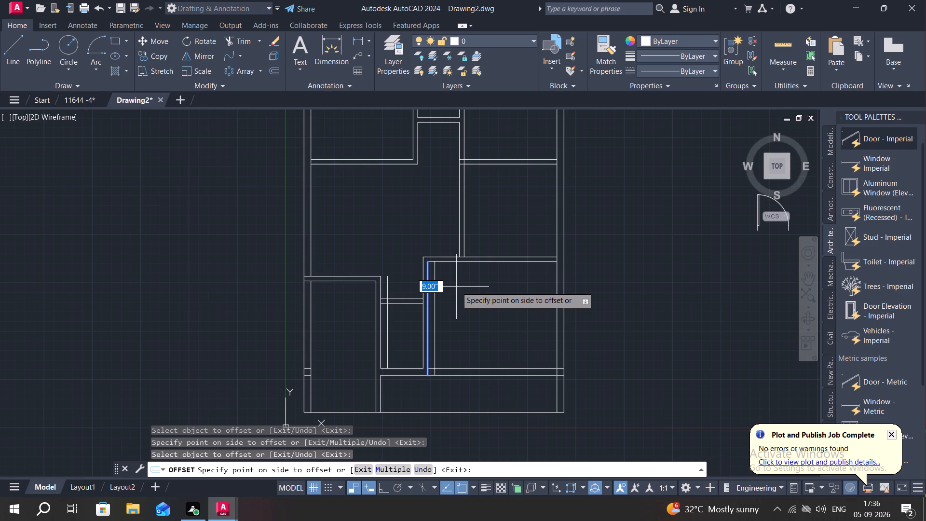
pyautogui.click(456, 287)
# Offset by 9" the upper-left room's right wall face inward, and the upper faces of the two right-hand horizontal partitions upward.
pyautogui.moveTo(423, 233); pyautogui.dragTo(449, 322, button='middle')
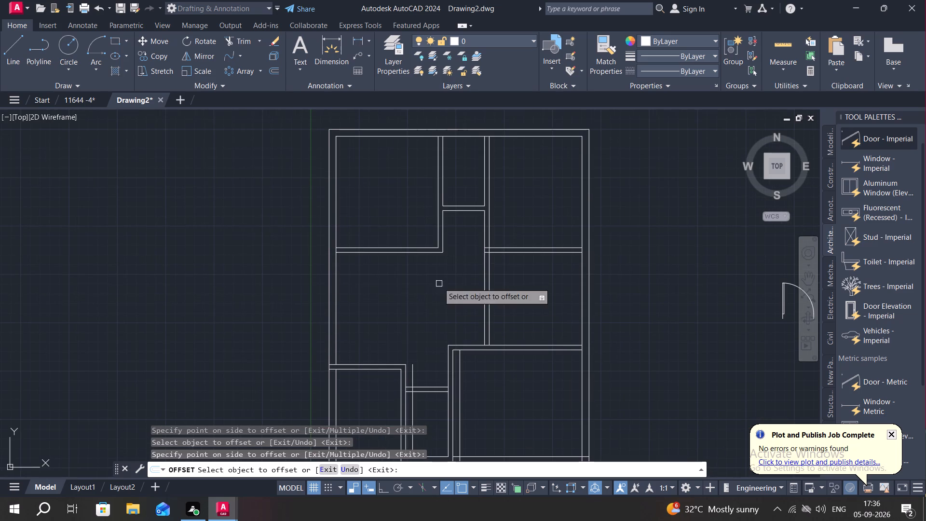
pyautogui.click(436, 235)
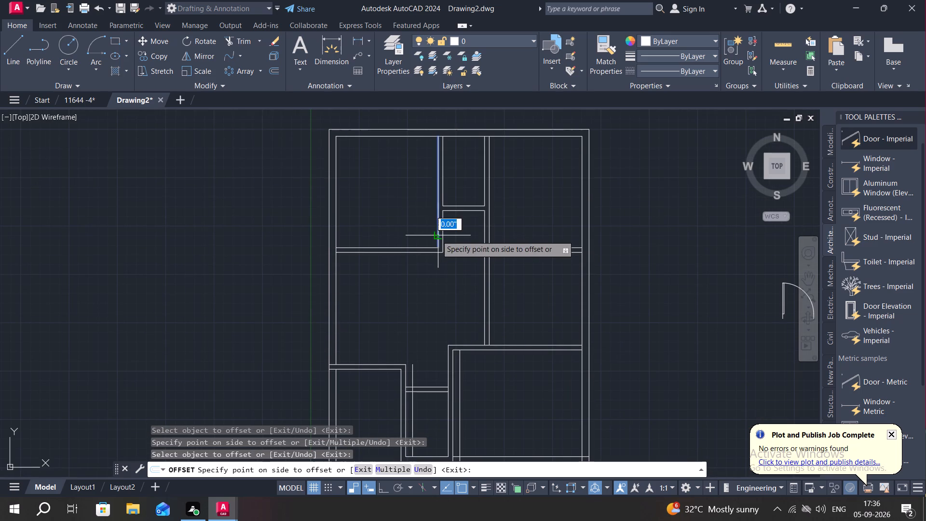
pyautogui.click(400, 233)
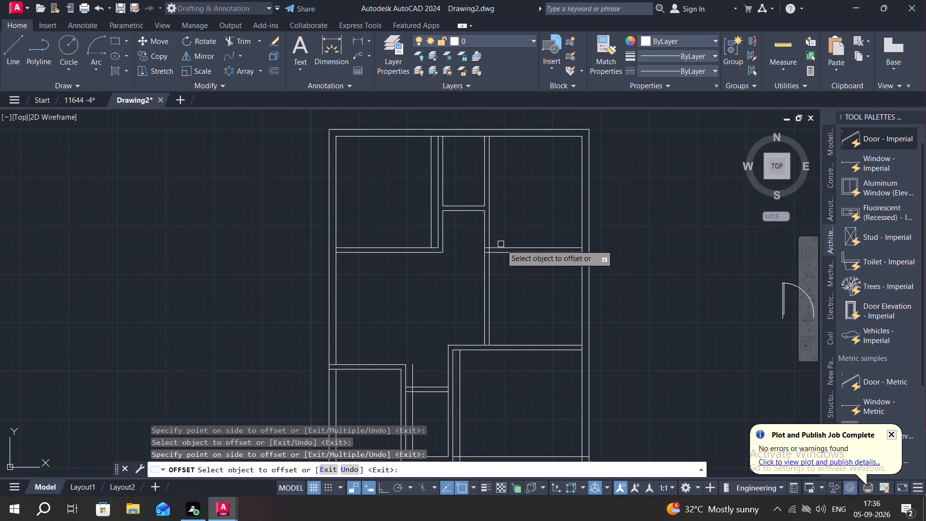
pyautogui.click(504, 247)
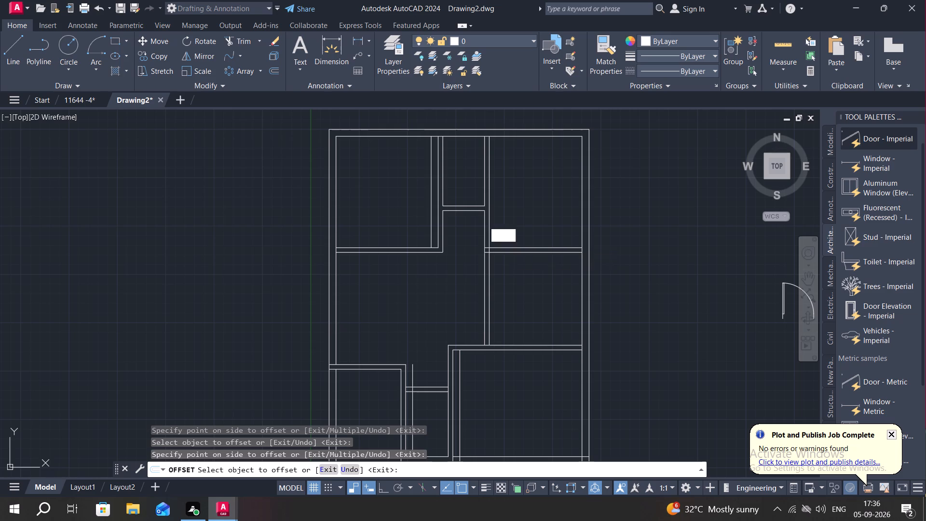
pyautogui.click(501, 231)
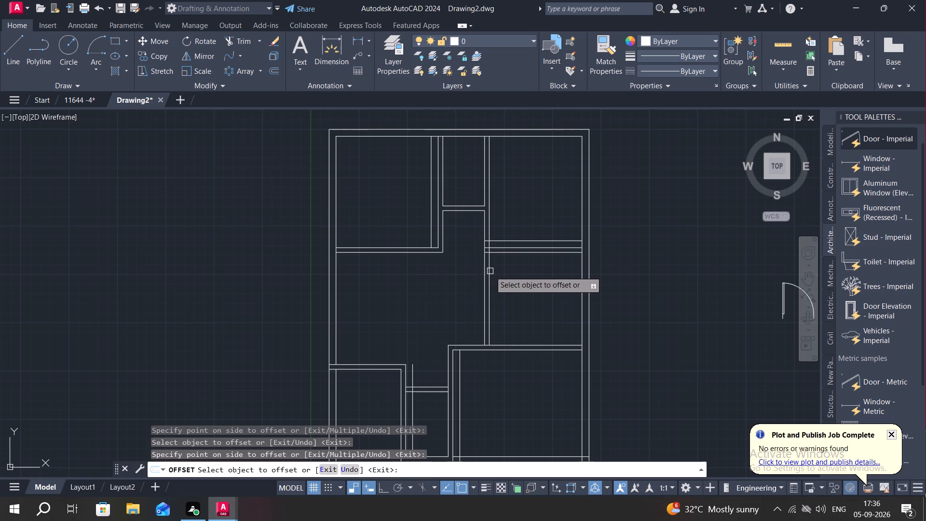
pyautogui.moveTo(490, 271); pyautogui.dragTo(494, 237, button='middle')
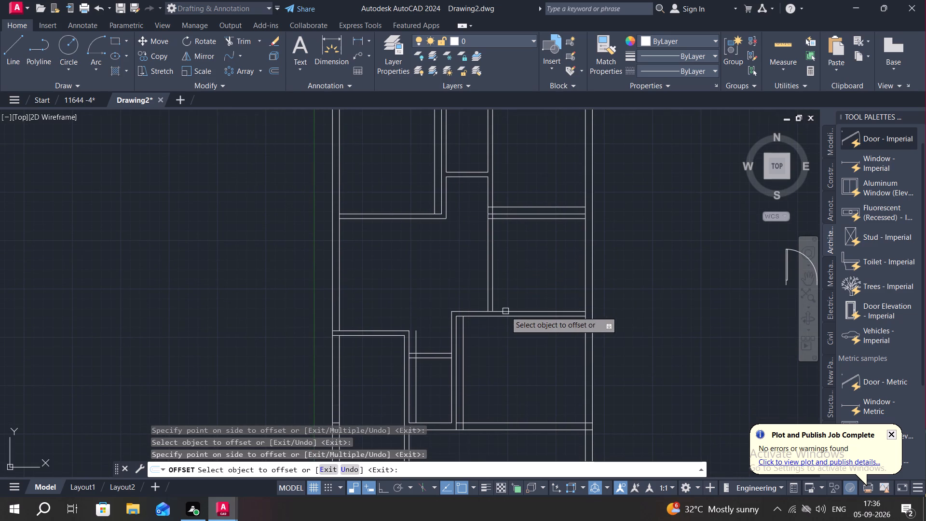
pyautogui.click(505, 311)
pyautogui.click(511, 280)
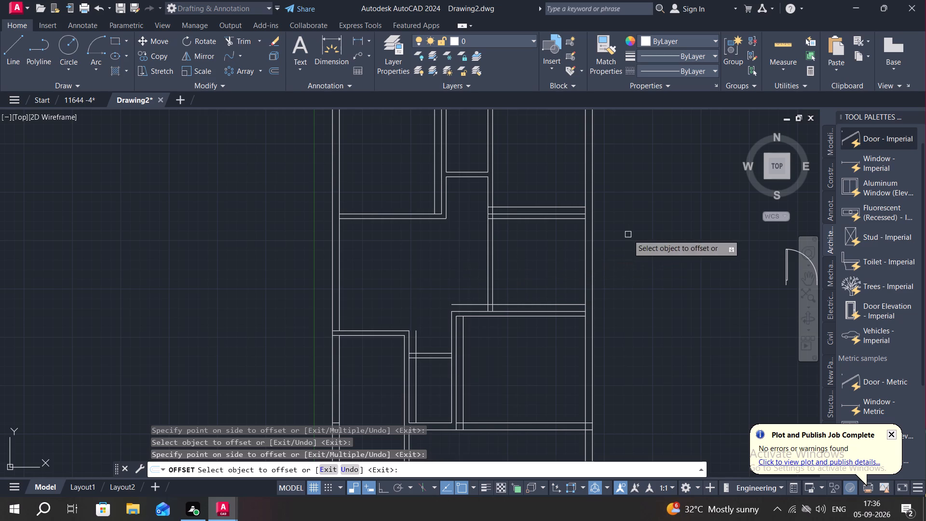
pyautogui.moveTo(628, 234); pyautogui.dragTo(531, 209, button='middle')
pyautogui.press('Escape')
# Turn Ortho on and rotate the door block 270° about the lower end of its leaf.
pyautogui.press('r')
pyautogui.press('o')
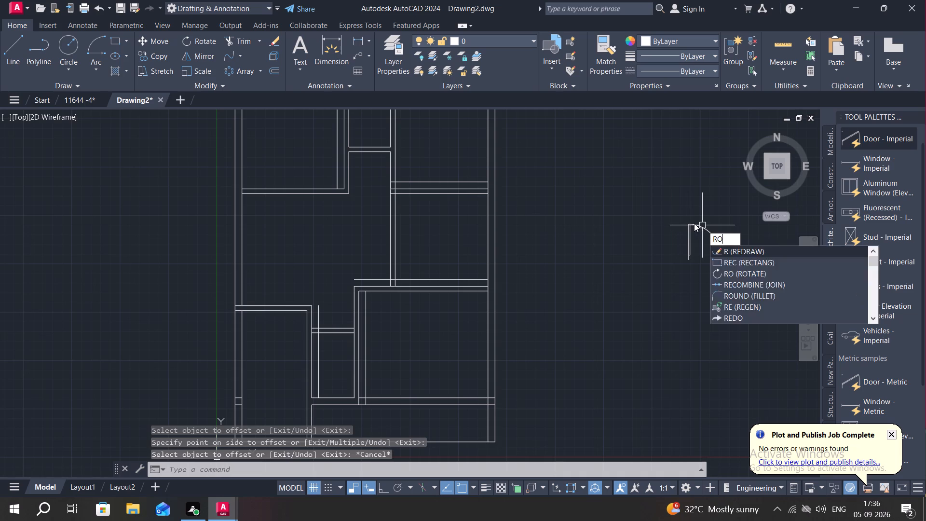
pyautogui.press('space')
pyautogui.click(694, 222)
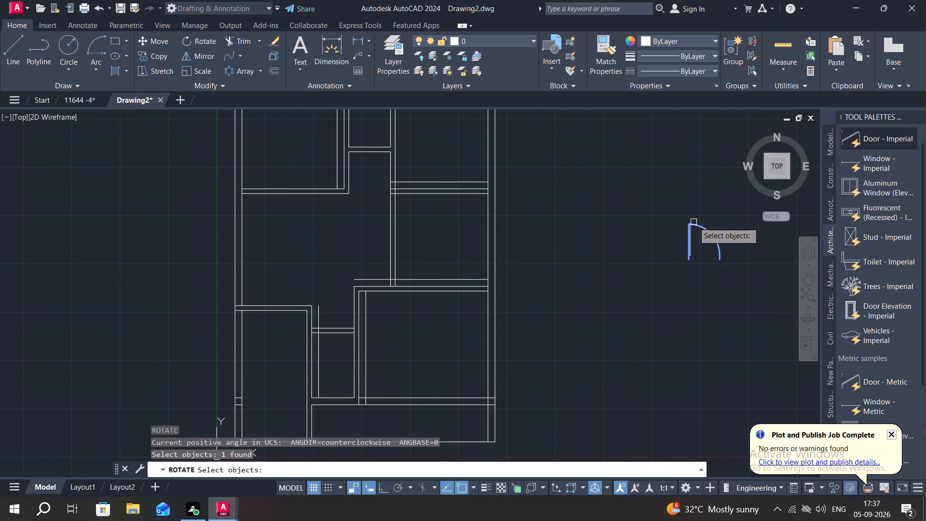
pyautogui.press('F8')
pyautogui.rightClick(685, 237)
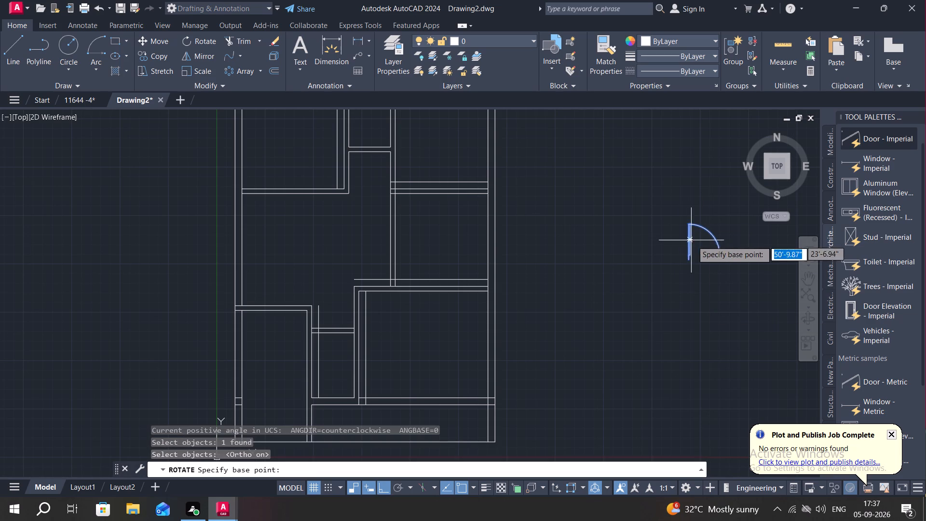
pyautogui.click(687, 260)
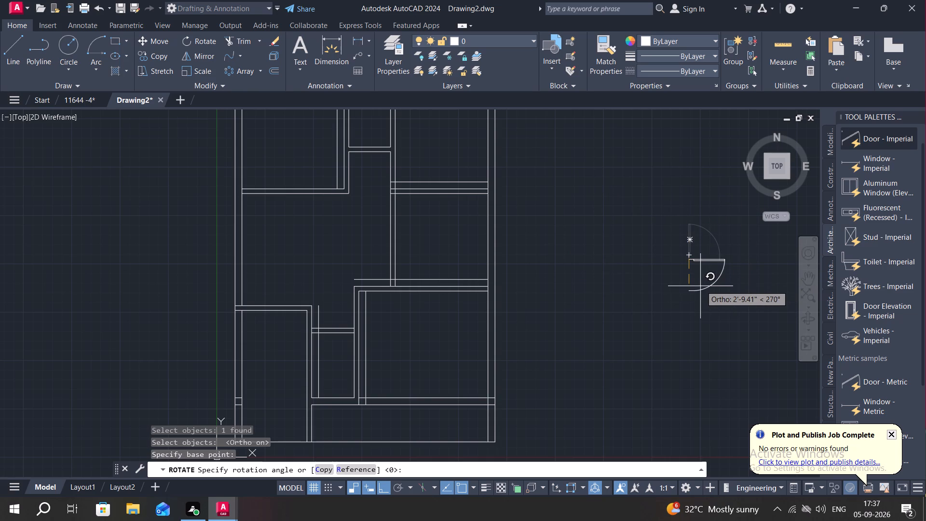
pyautogui.click(700, 286)
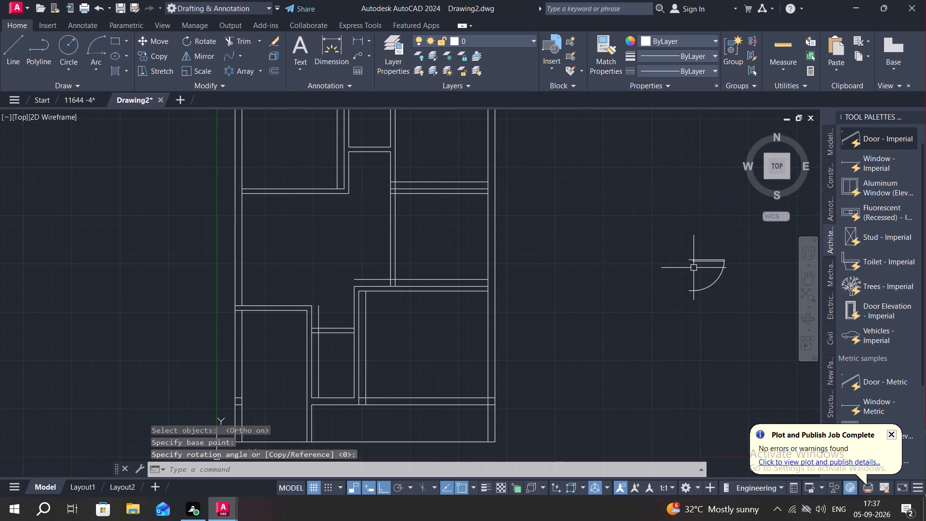
# Rotate the door block another 270° about its hinge end so the leaf points straight down.
pyautogui.moveTo(679, 267); pyautogui.dragTo(658, 251, button='middle')
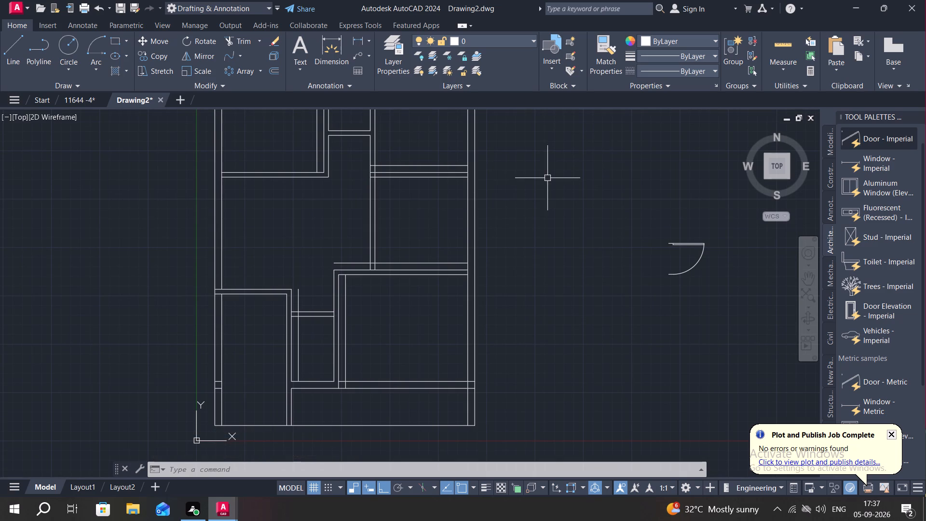
pyautogui.press('space')
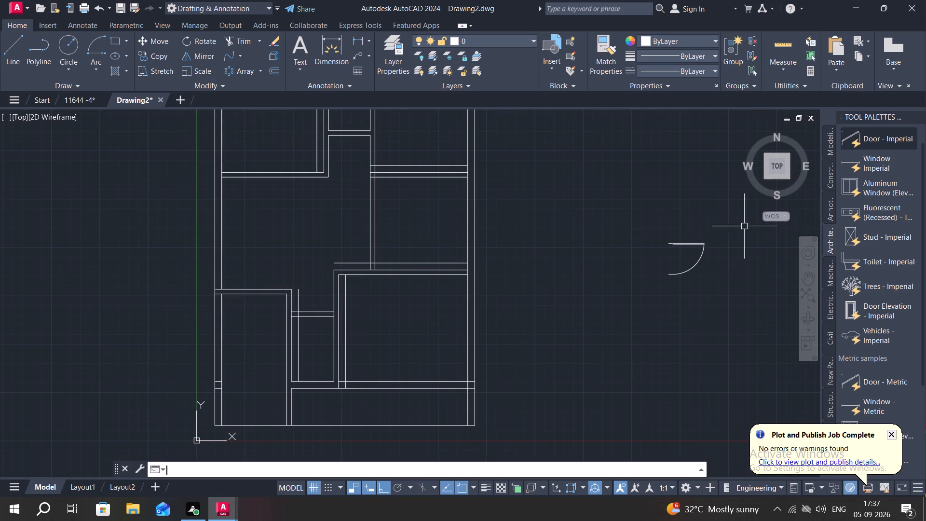
pyautogui.click(682, 242)
pyautogui.rightClick(682, 242)
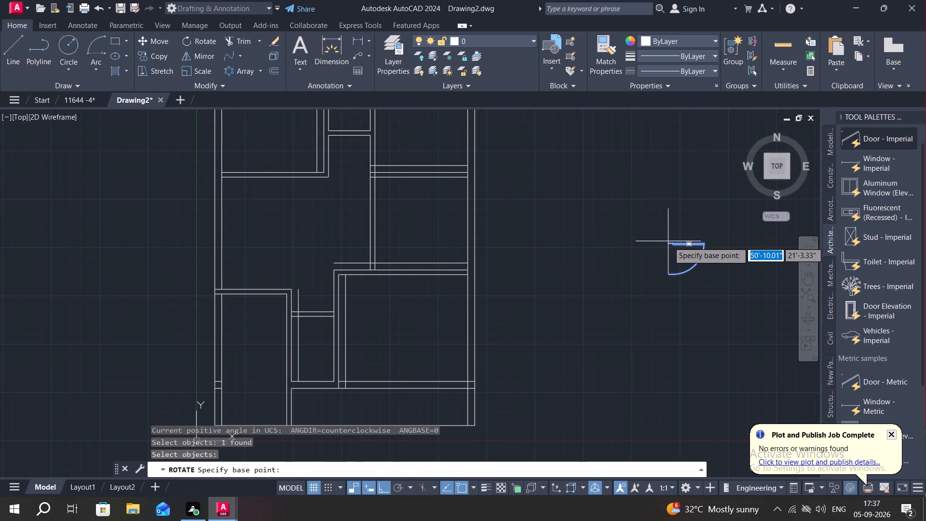
pyautogui.click(668, 242)
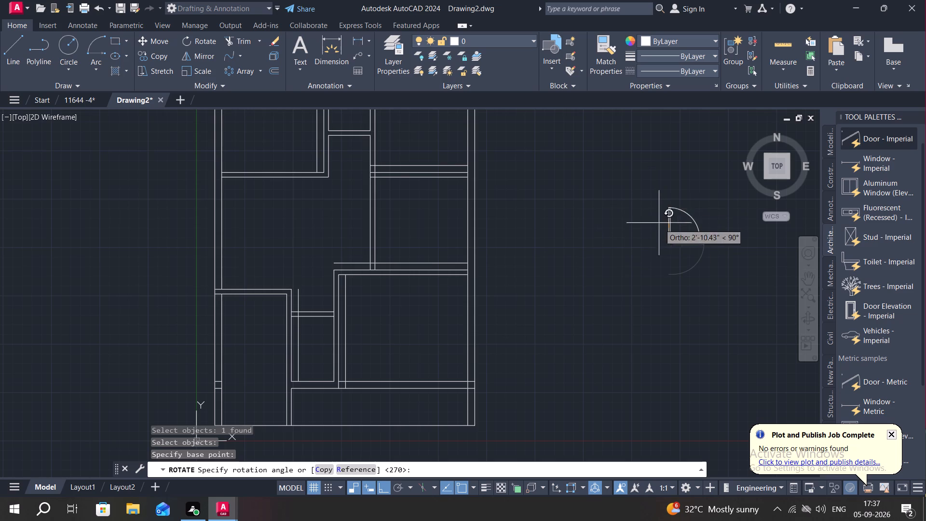
pyautogui.click(626, 360)
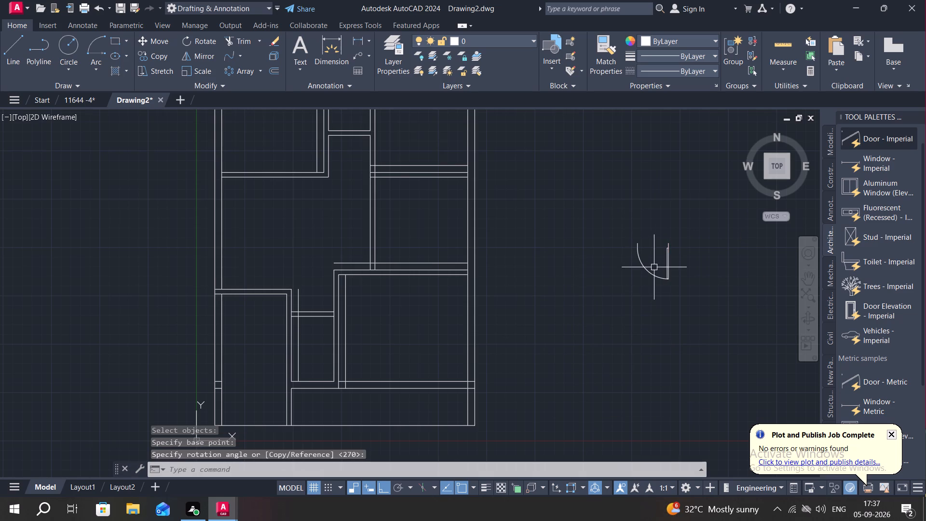
# Mirror the door block about the vertical line through its leaf, keeping the original.
pyautogui.write('MI')
pyautogui.press('space')
pyautogui.click(667, 252)
pyautogui.rightClick(666, 252)
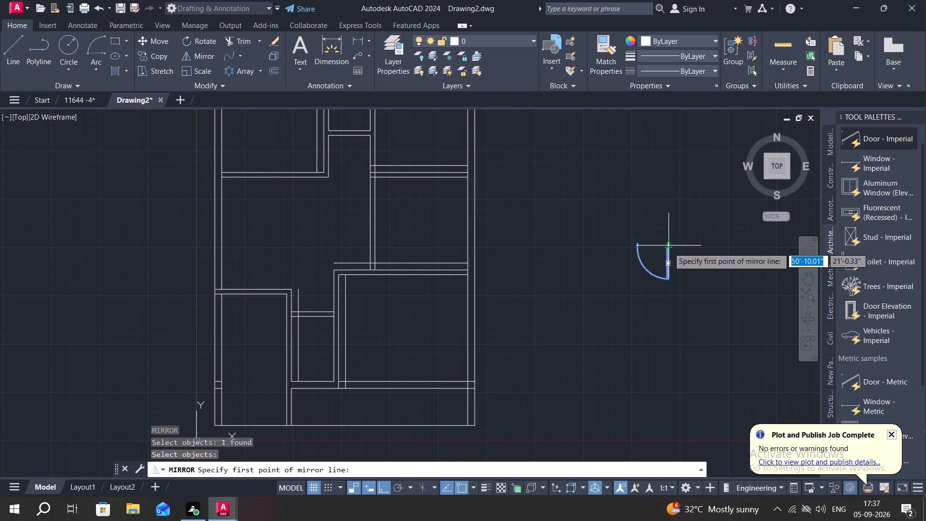
pyautogui.click(668, 247)
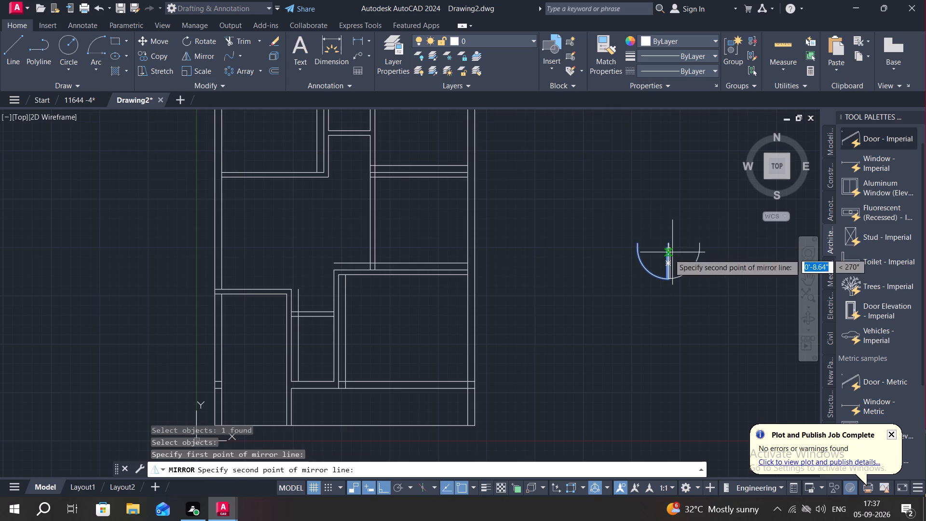
pyautogui.click(631, 287)
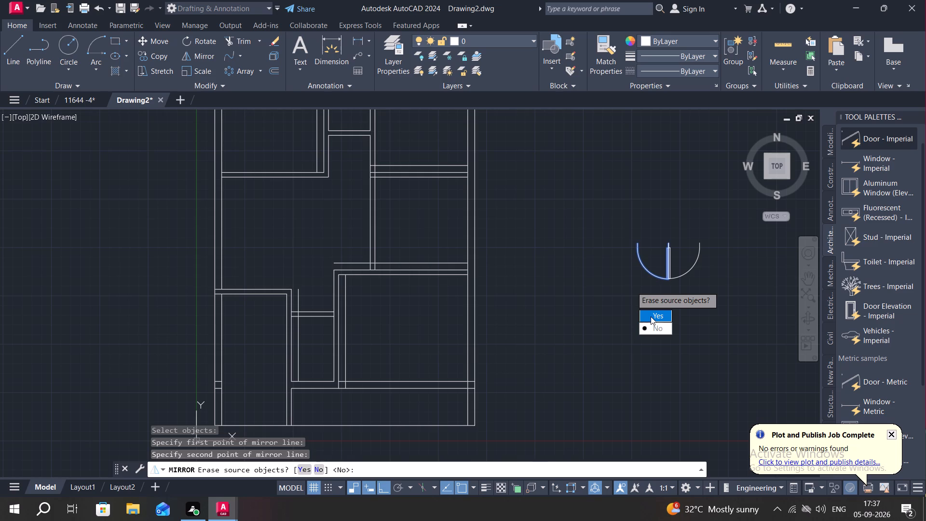
pyautogui.moveTo(644, 325); pyautogui.dragTo(631, 287)
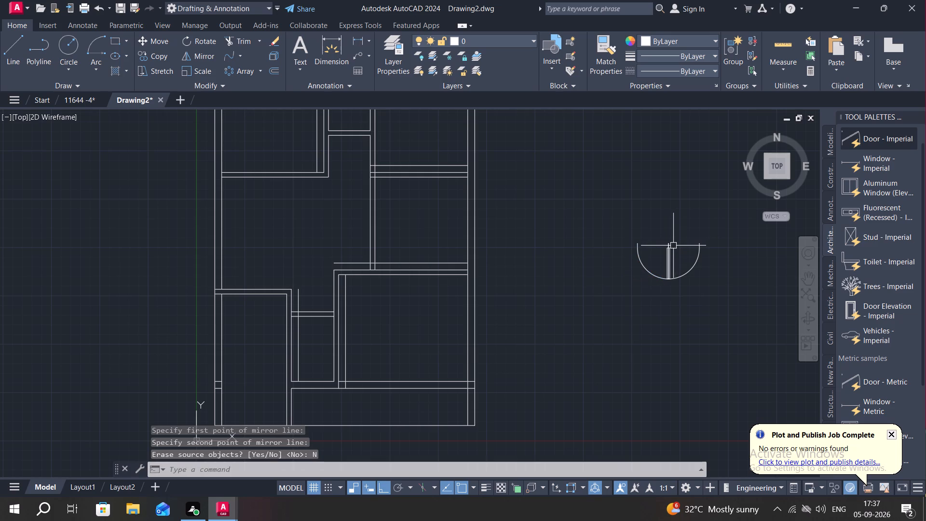
# Copy the mirrored door from its hinge end horizontally to the empty area between the floor plan and the door pair.
pyautogui.press('c')
pyautogui.press('o')
pyautogui.press('space')
pyautogui.click(675, 278)
pyautogui.scroll(3, 645, 290)
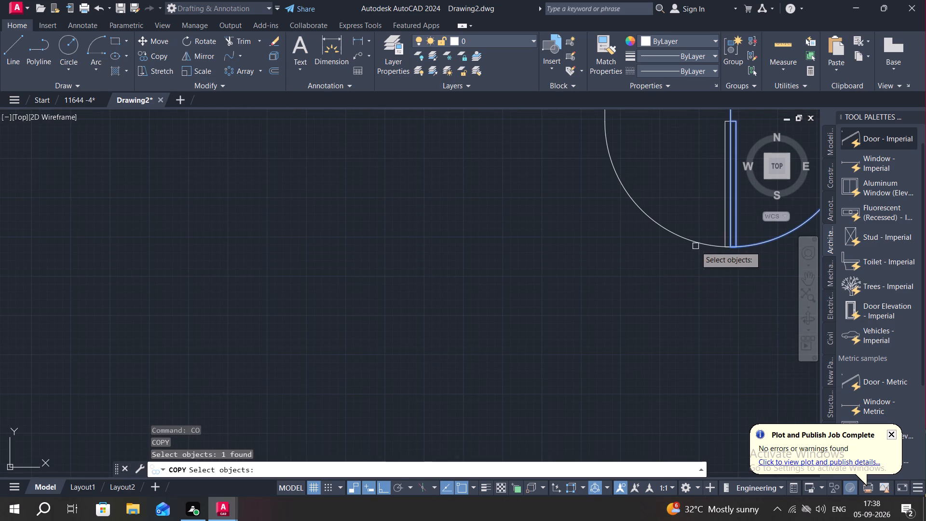
pyautogui.rightClick(695, 246)
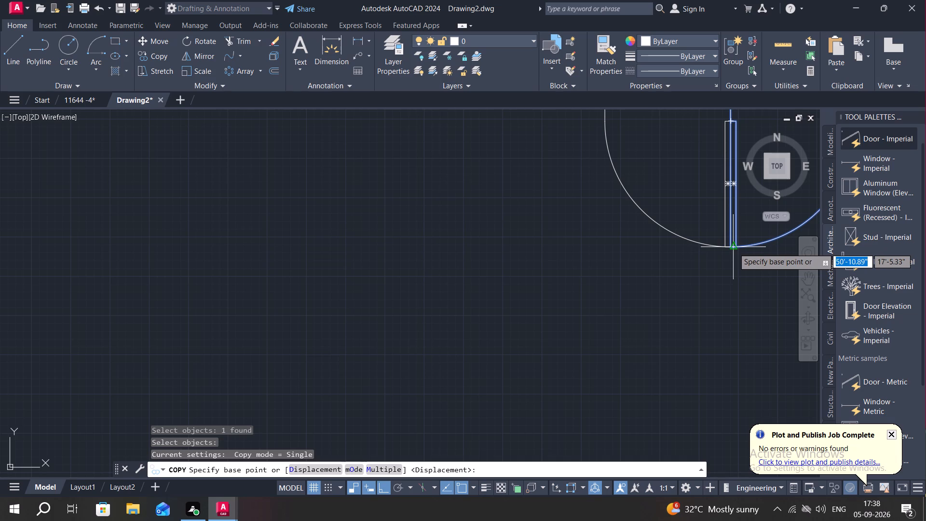
pyautogui.moveTo(729, 248); pyautogui.dragTo(723, 249)
pyautogui.scroll(-3, 490, 264)
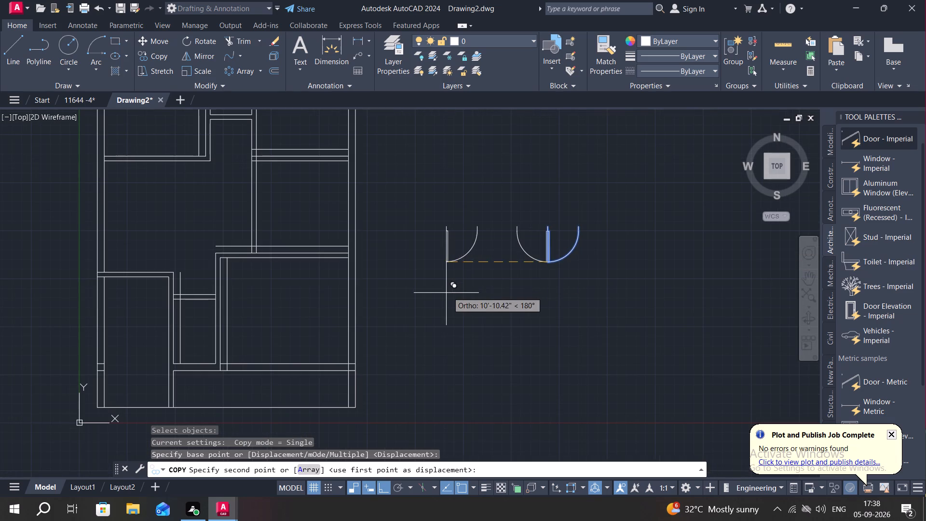
pyautogui.moveTo(457, 288); pyautogui.dragTo(509, 277, button='middle')
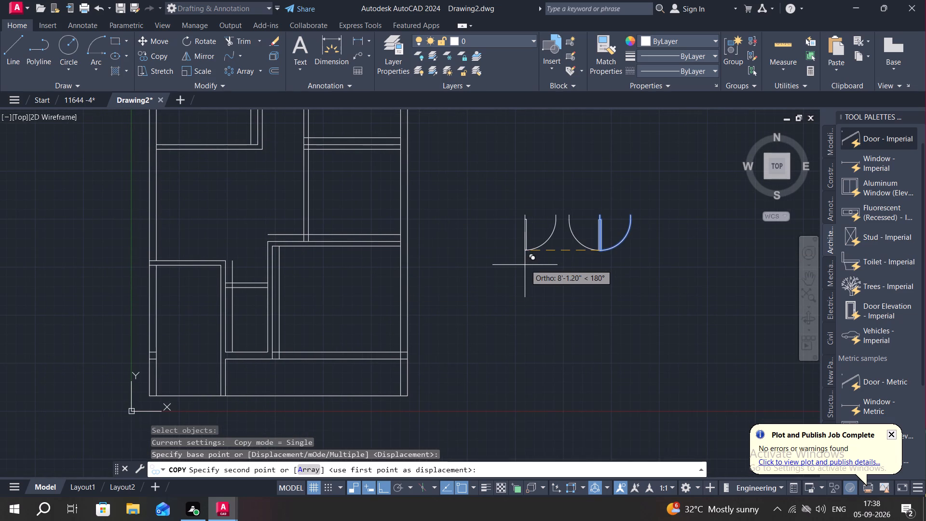
pyautogui.moveTo(522, 266); pyautogui.dragTo(423, 314, button='middle')
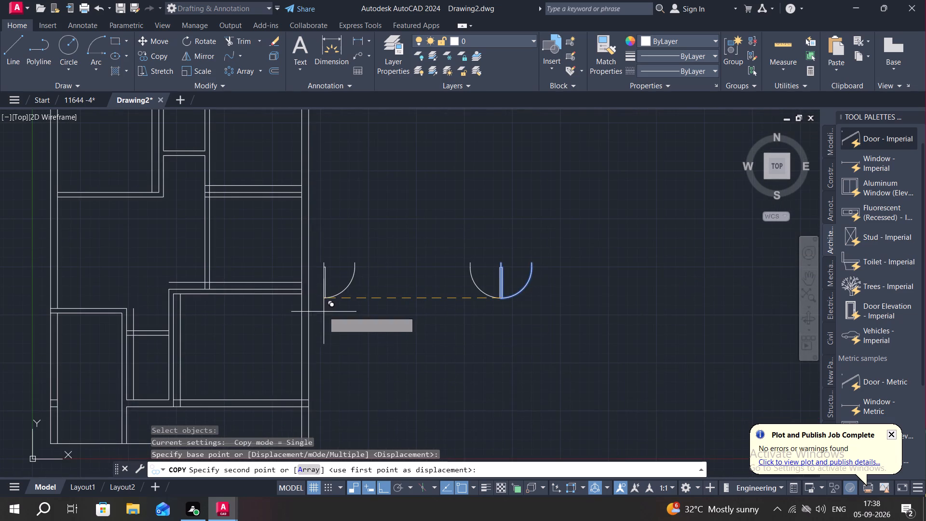
pyautogui.moveTo(330, 310); pyautogui.dragTo(486, 242, button='middle')
pyautogui.click(528, 265)
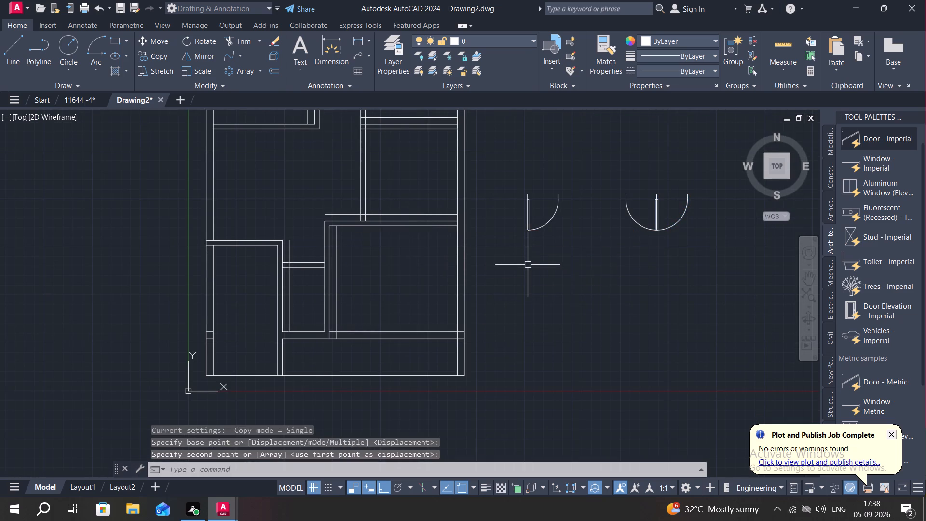
pyautogui.press('Escape')
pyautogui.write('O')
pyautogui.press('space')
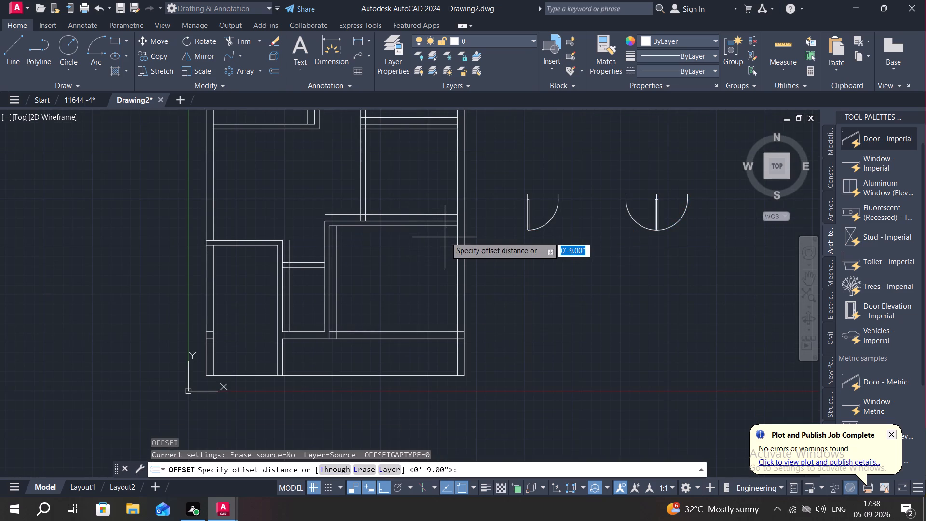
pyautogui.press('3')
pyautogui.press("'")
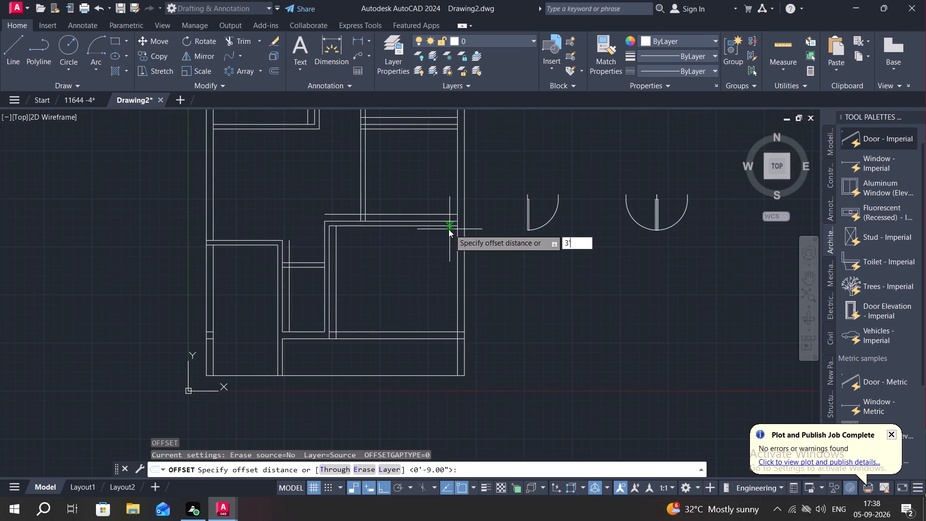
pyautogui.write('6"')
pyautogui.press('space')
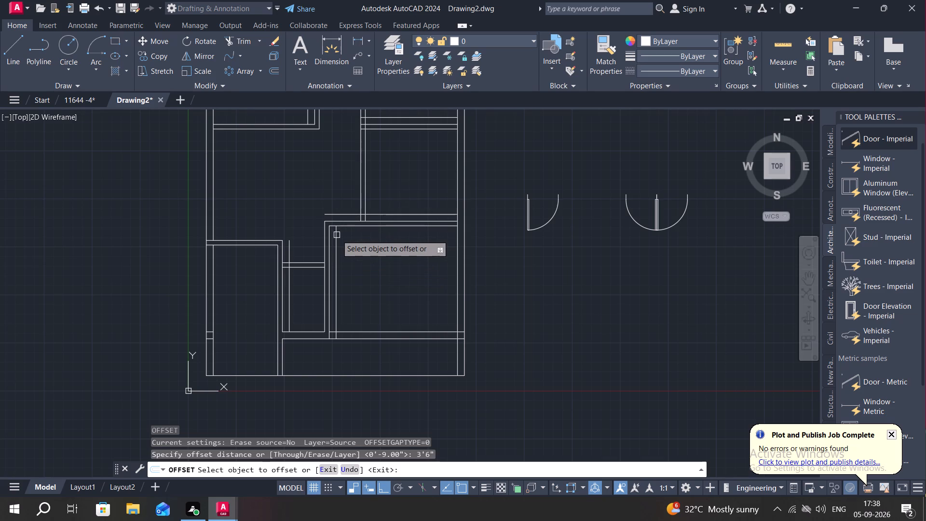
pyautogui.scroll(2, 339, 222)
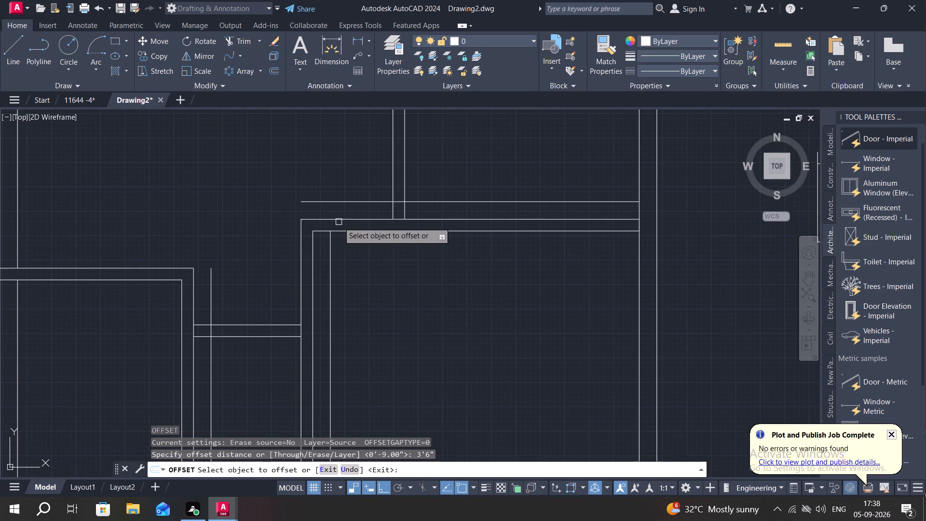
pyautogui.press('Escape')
# Extend the lower-right room's 9" offset line up and the vertical partition's left face down across the horizontal partition.
pyautogui.press('e')
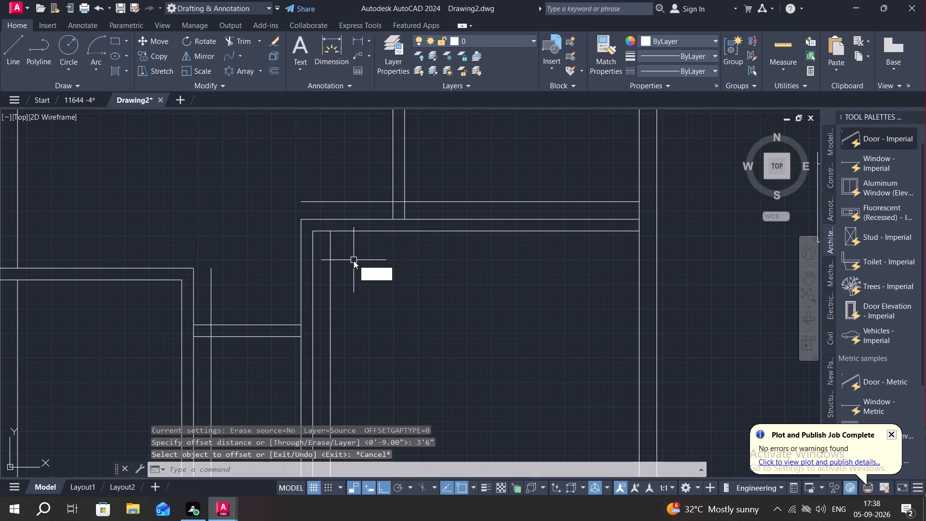
pyautogui.press('x')
pyautogui.press('space')
pyautogui.click(332, 249)
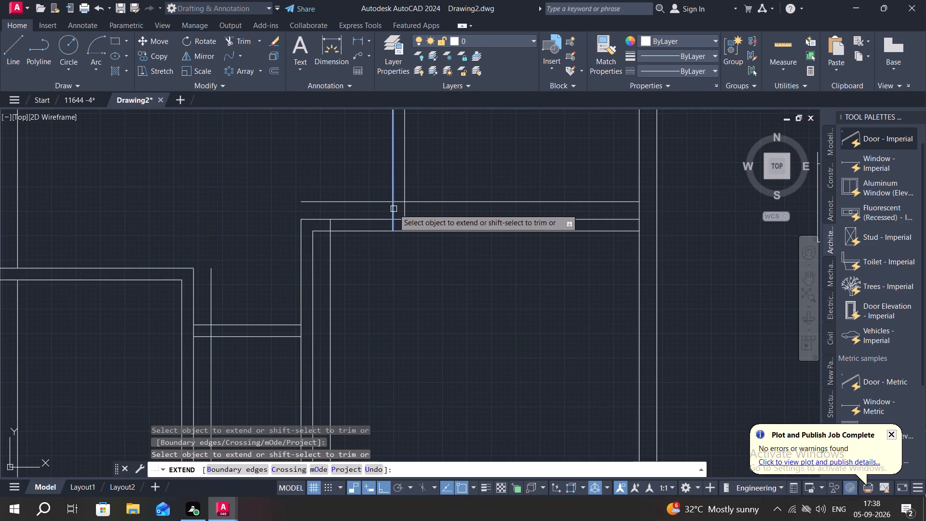
pyautogui.click(393, 209)
pyautogui.moveTo(330, 165); pyautogui.dragTo(338, 261, button='middle')
pyautogui.press('Escape')
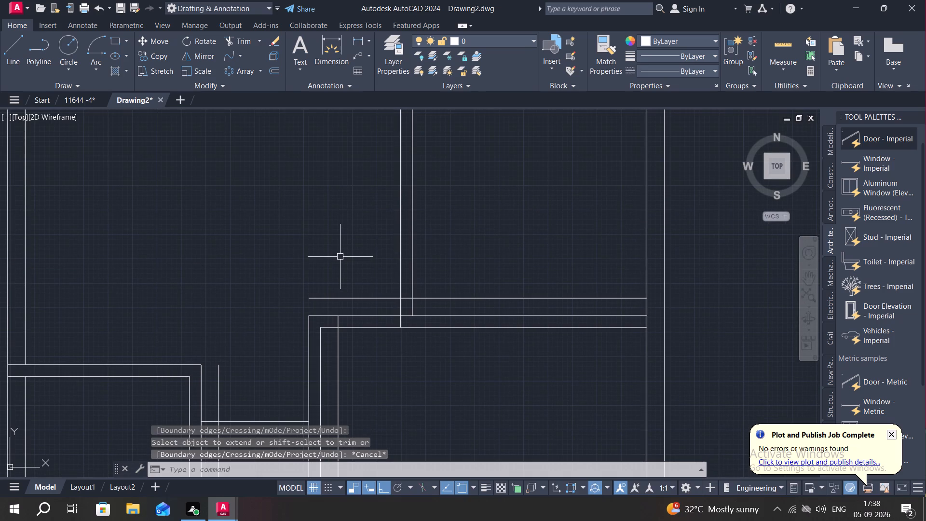
# Measure the opening between the lower-right room's 9" offset line and the extended vertical partition face.
pyautogui.write('O')
pyautogui.press('space')
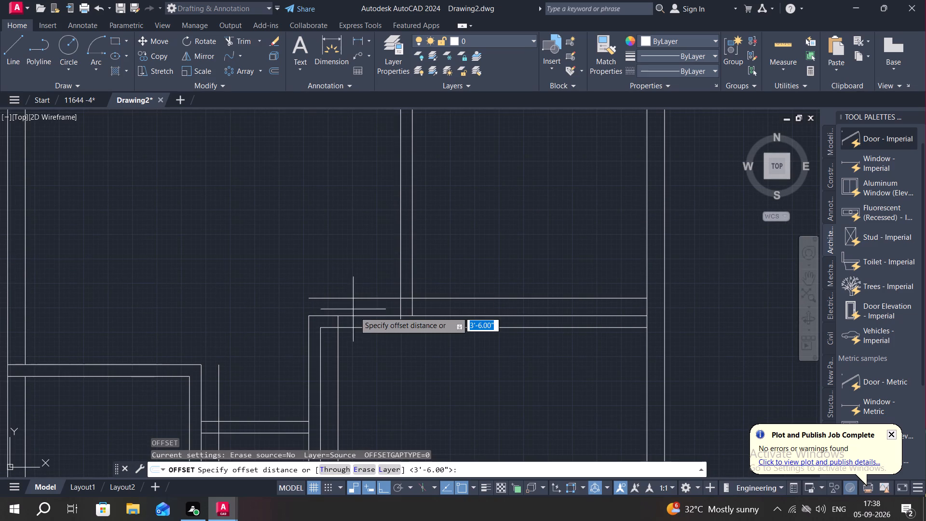
pyautogui.click(771, 55)
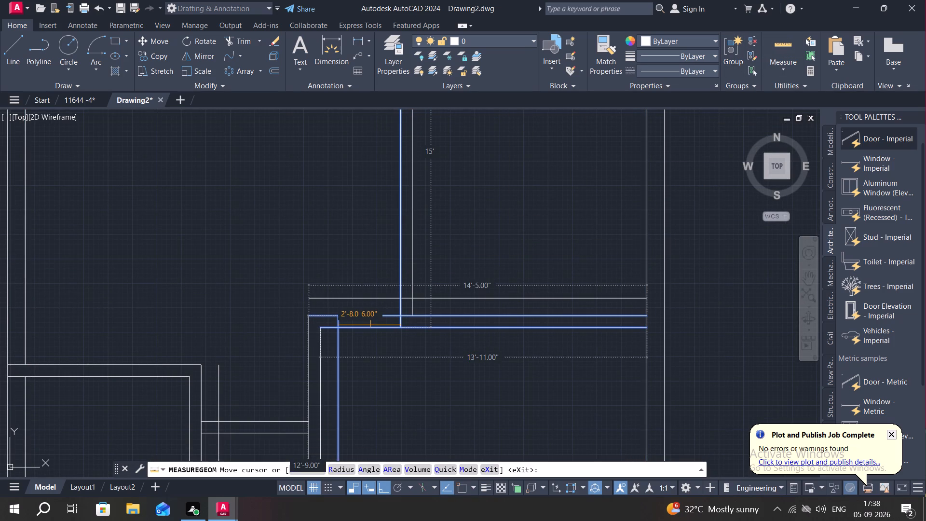
pyautogui.press('Escape')
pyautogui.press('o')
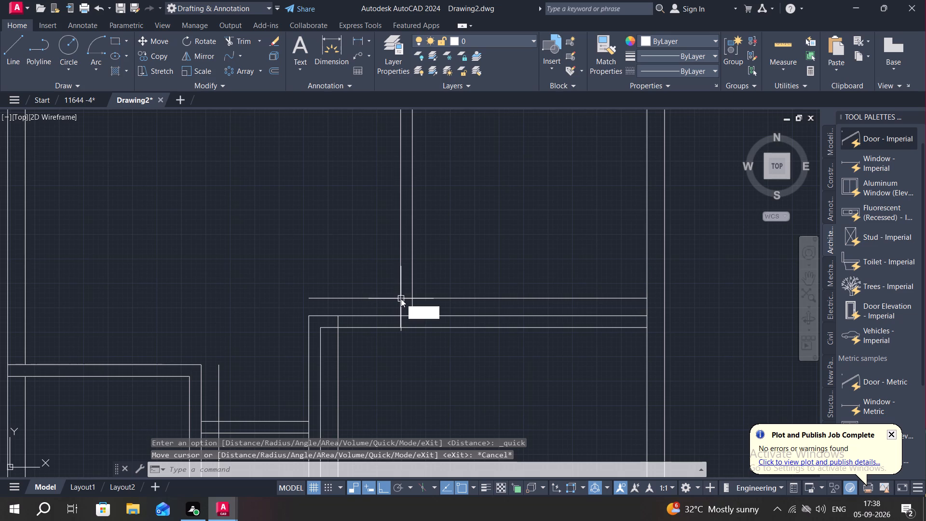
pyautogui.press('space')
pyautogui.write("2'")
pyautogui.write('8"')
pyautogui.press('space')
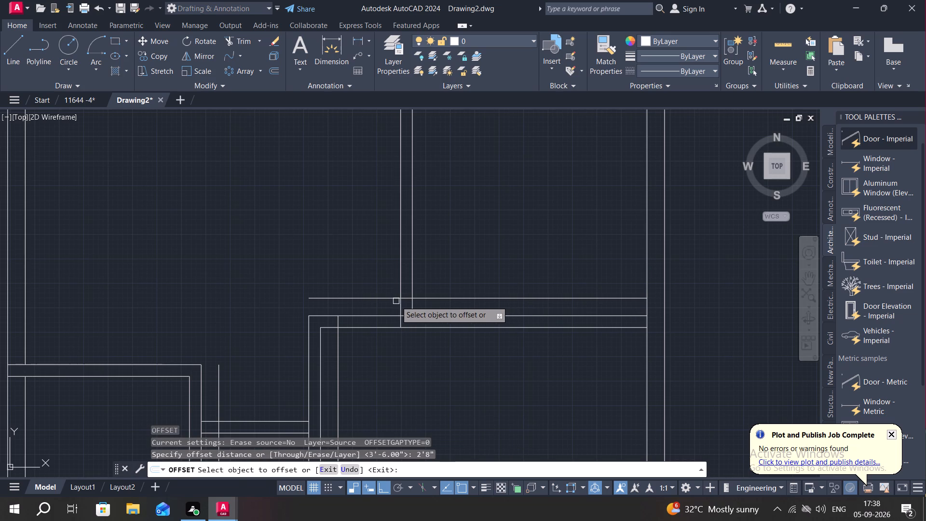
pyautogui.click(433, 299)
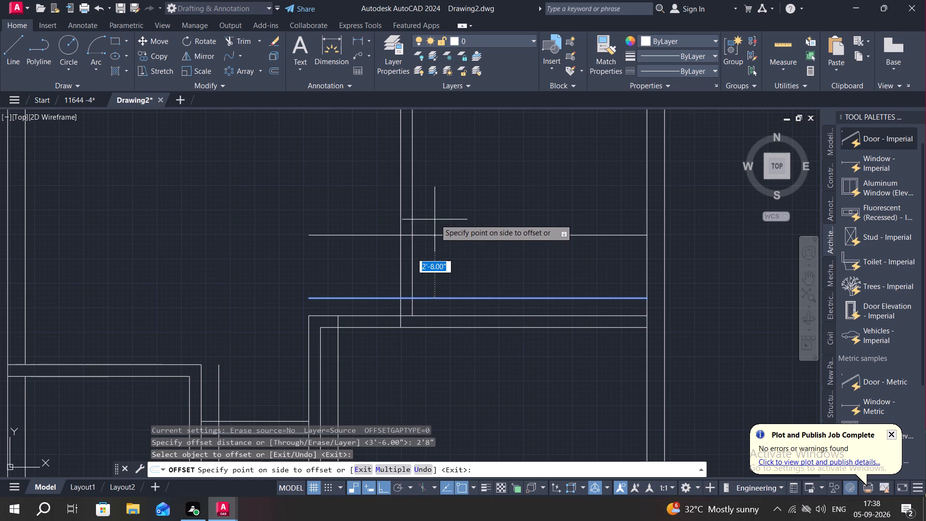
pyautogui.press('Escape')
# Offset by 3' upward the two 9" offset lines above the right-hand horizontal partitions.
pyautogui.write('O')
pyautogui.press('space')
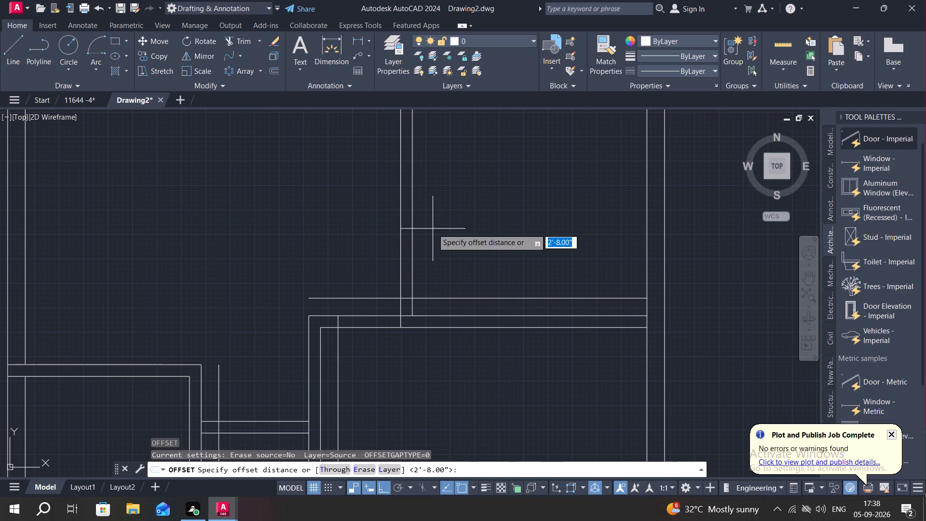
pyautogui.write("3'")
pyautogui.press('space')
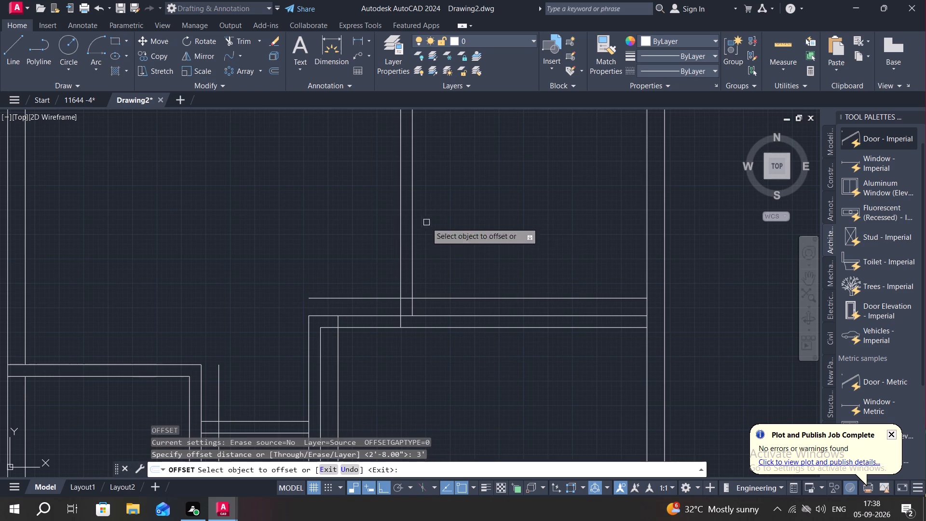
pyautogui.click(434, 298)
pyautogui.click(458, 178)
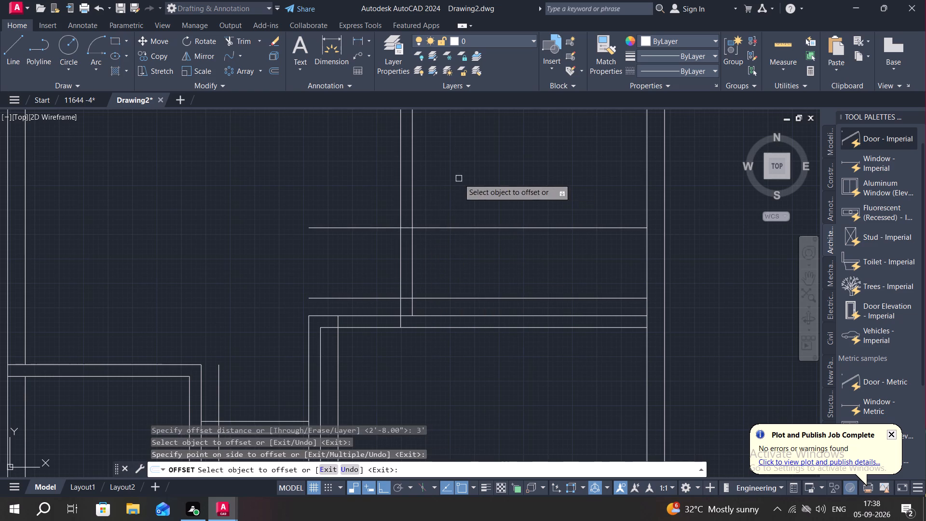
pyautogui.moveTo(459, 178); pyautogui.dragTo(415, 362, button='middle')
pyautogui.scroll(-1, 412, 307)
pyautogui.click(415, 264)
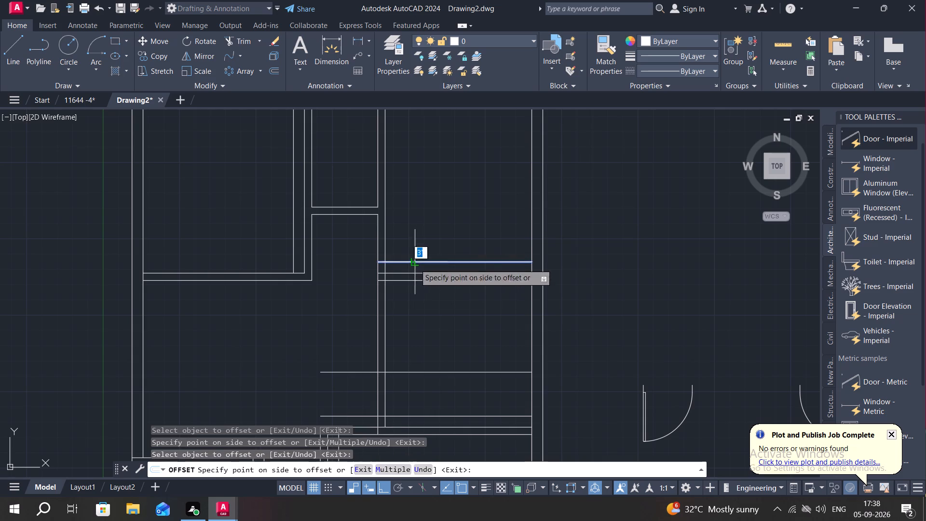
pyautogui.click(438, 206)
pyautogui.press('Escape')
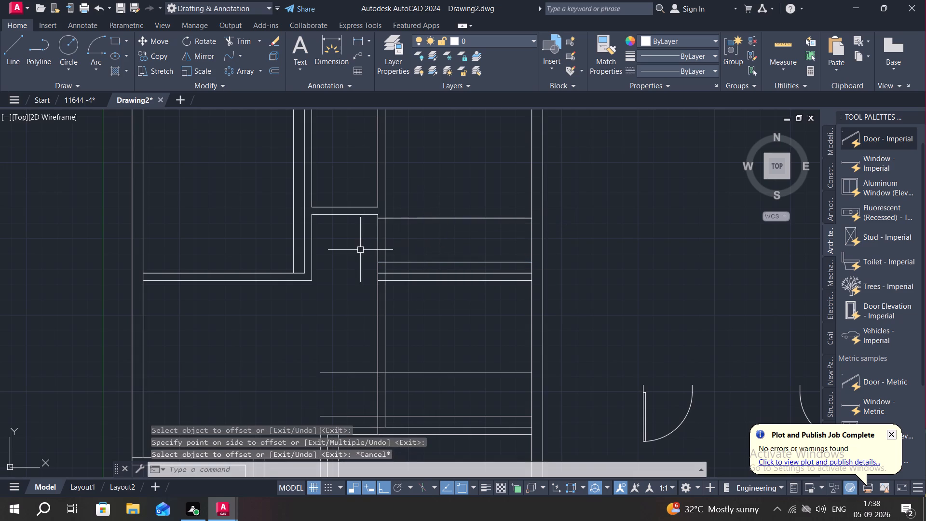
# Offset the upper-left room's 9" vertical line by 3' further into the room.
pyautogui.moveTo(365, 250); pyautogui.dragTo(478, 251, button='middle')
pyautogui.press('space')
pyautogui.press('space')
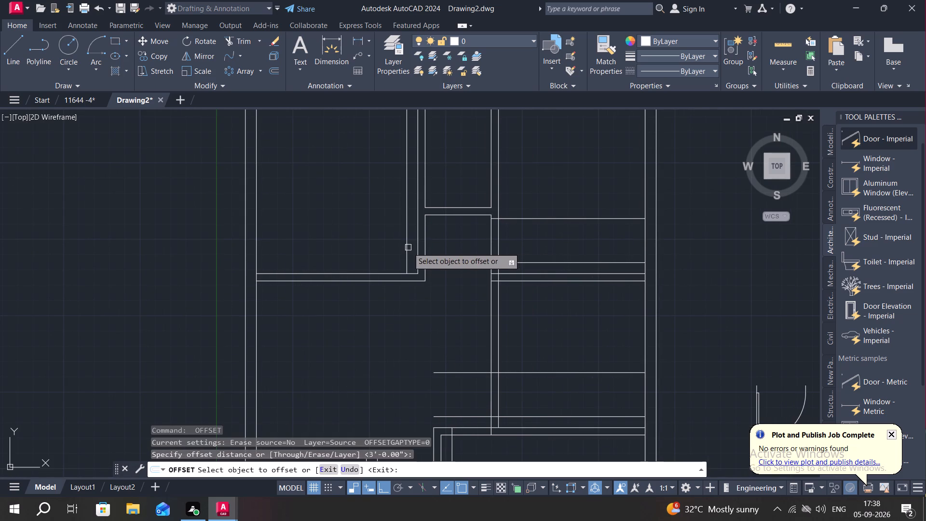
pyautogui.click(408, 247)
pyautogui.click(356, 250)
pyautogui.press('Escape')
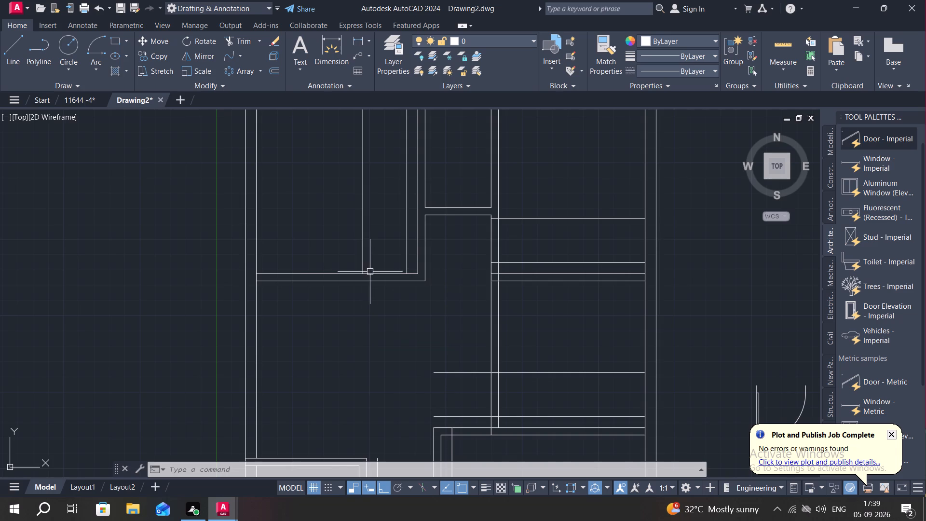
pyautogui.press('Escape')
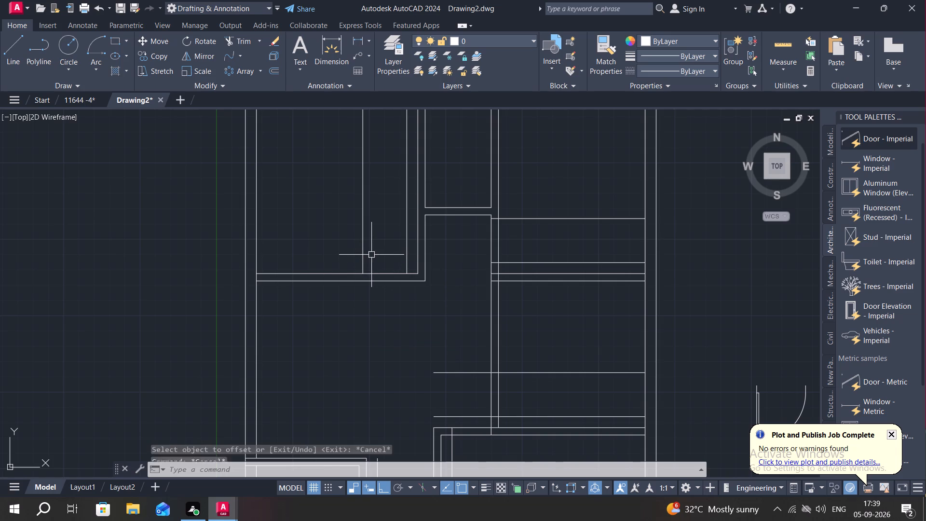
# Extend the upper-left room's two vertical door-opening lines down across its bottom partition.
pyautogui.press('e')
pyautogui.press('x')
pyautogui.press('space')
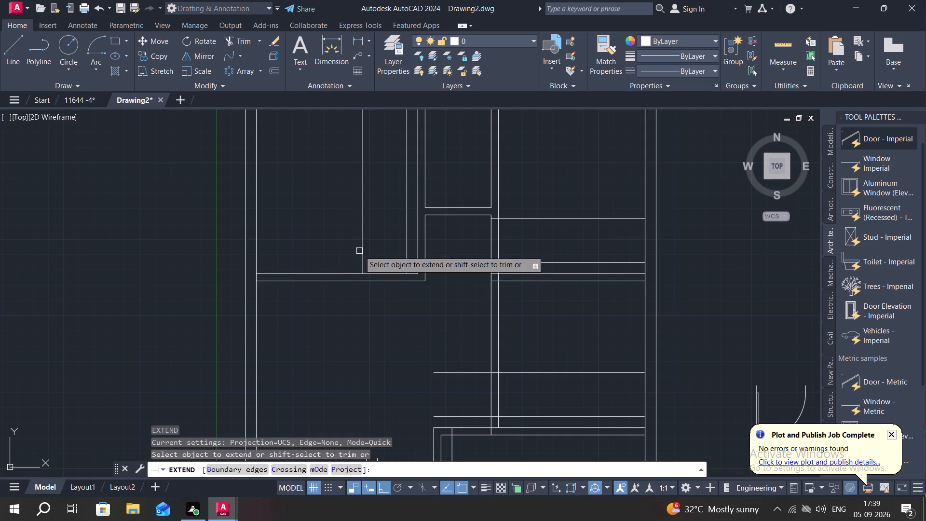
pyautogui.click(365, 252)
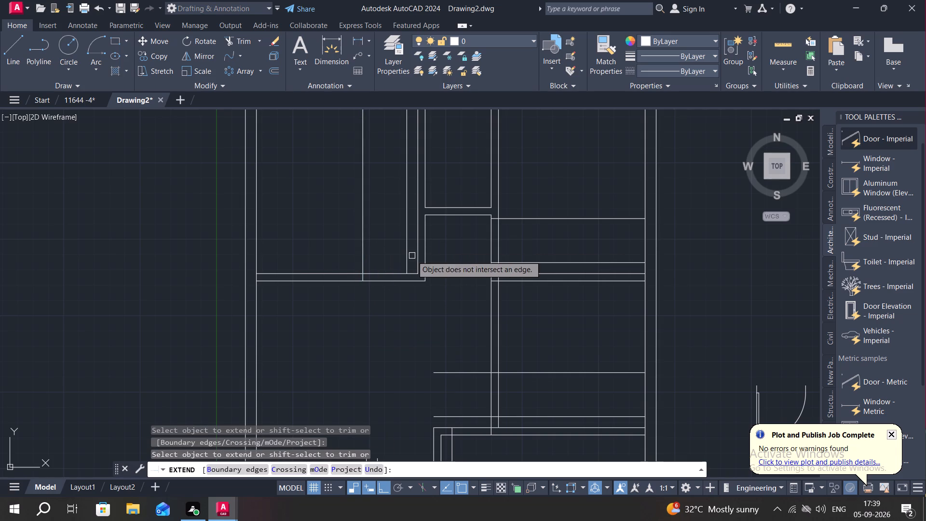
pyautogui.click(406, 258)
pyautogui.press('Escape')
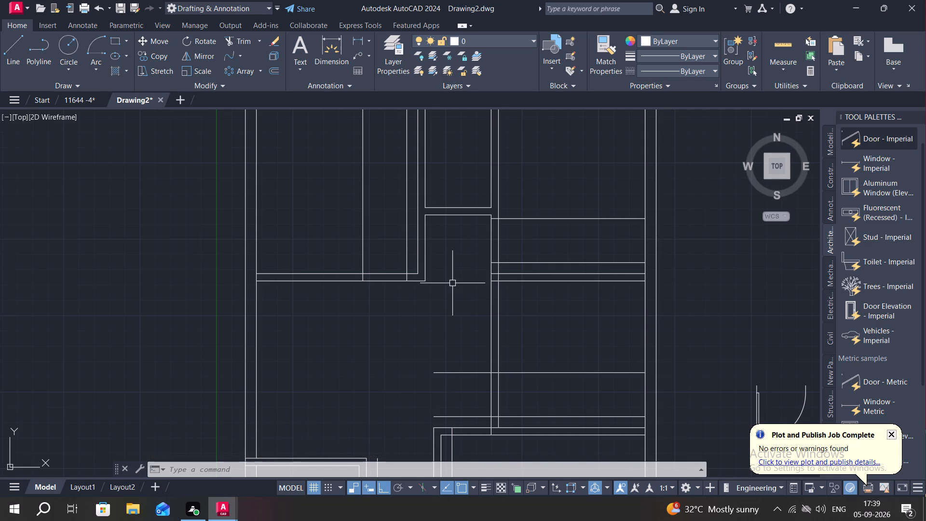
# Trim the door-opening lines of the upper-left room and both right-hand rooms so only the segments within the partition thickness remain.
pyautogui.write('TR')
pyautogui.press('space')
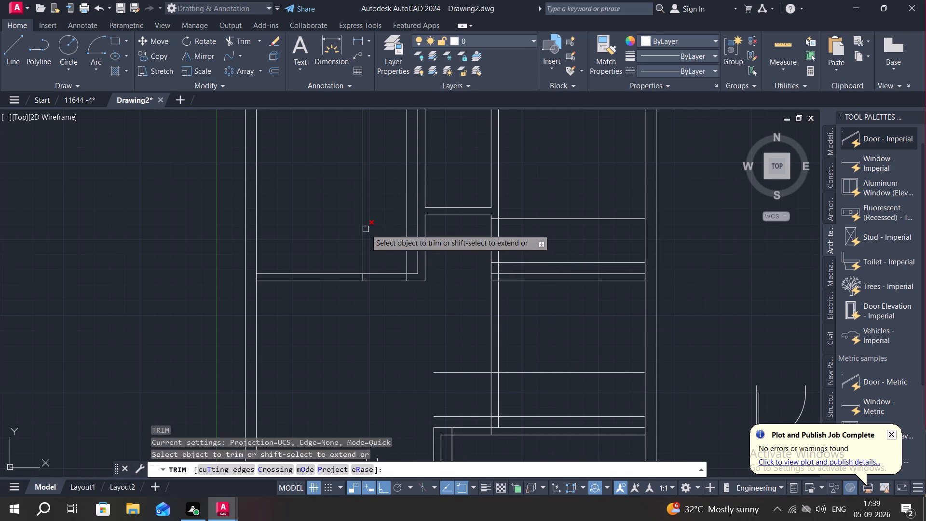
pyautogui.click(365, 229)
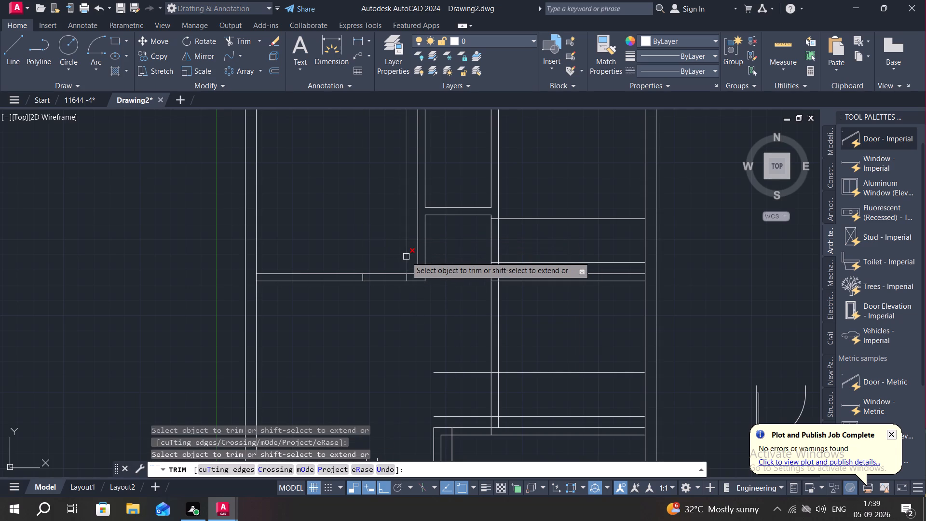
pyautogui.click(406, 257)
pyautogui.click(531, 219)
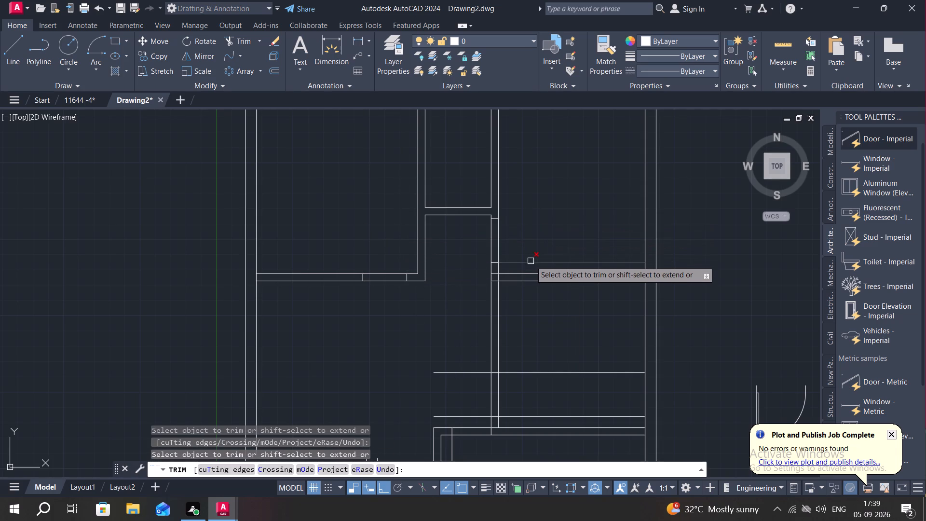
pyautogui.click(531, 262)
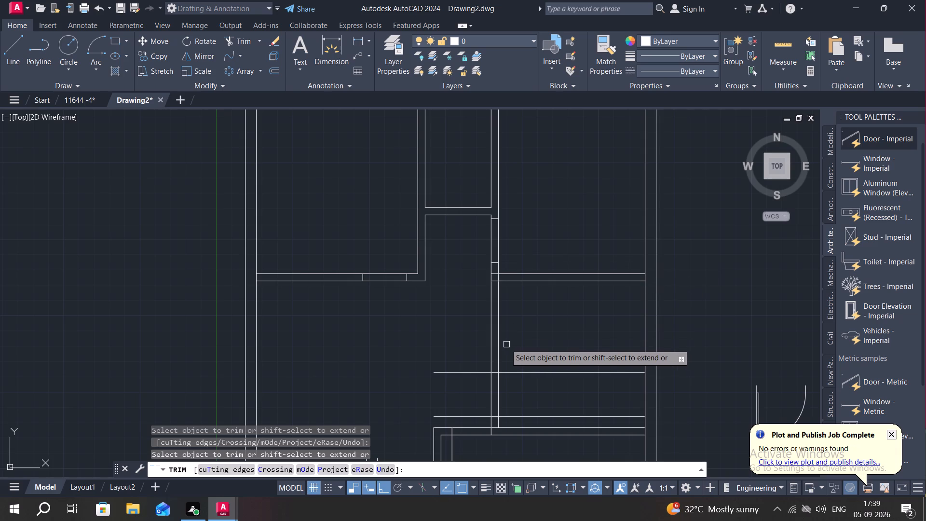
pyautogui.click(463, 374)
pyautogui.click(468, 415)
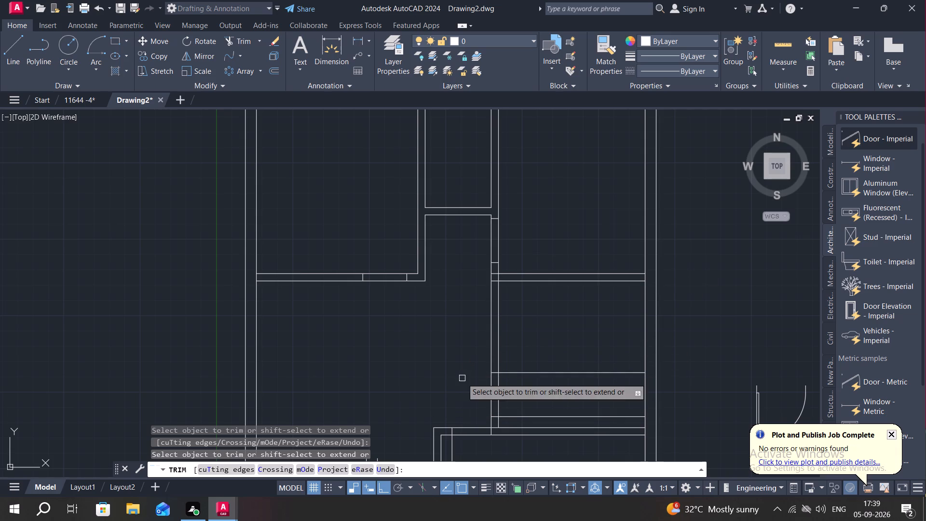
pyautogui.moveTo(434, 360); pyautogui.dragTo(395, 229, button='middle')
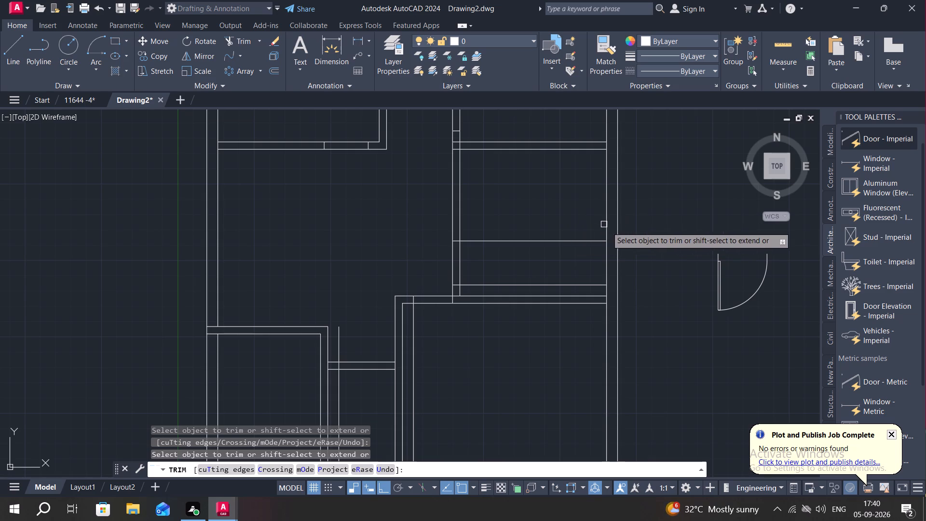
pyautogui.click(580, 241)
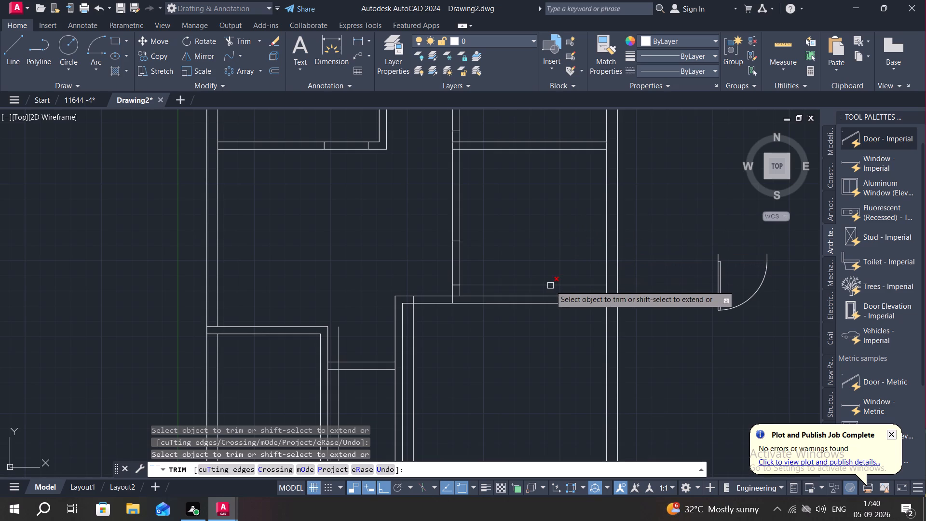
pyautogui.click(550, 284)
pyautogui.press('Escape')
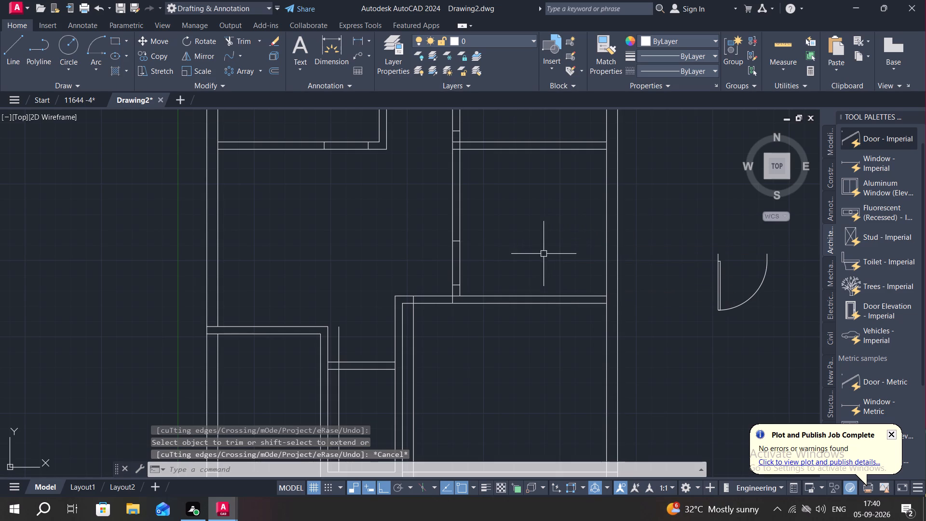
# Trim the lower-right room's 9" vertical line back to its top partition and remove its leftover piece in the bottom wall.
pyautogui.moveTo(544, 254); pyautogui.dragTo(544, 226, button='middle')
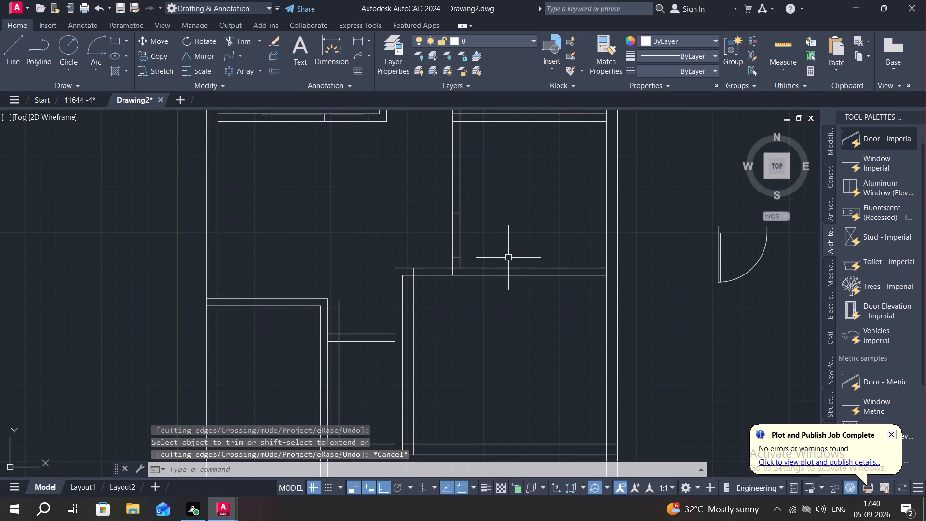
pyautogui.moveTo(508, 258); pyautogui.dragTo(546, 171, button='middle')
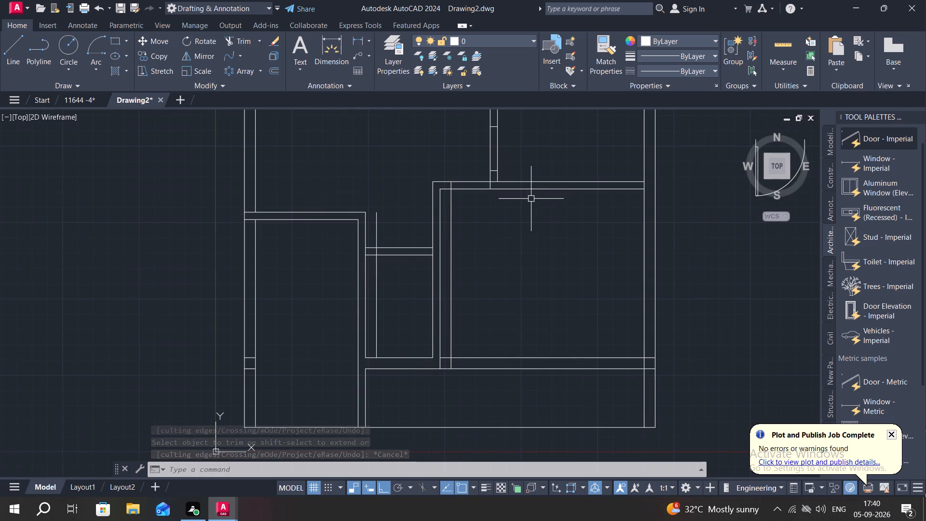
pyautogui.moveTo(518, 228); pyautogui.dragTo(546, 157, button='middle')
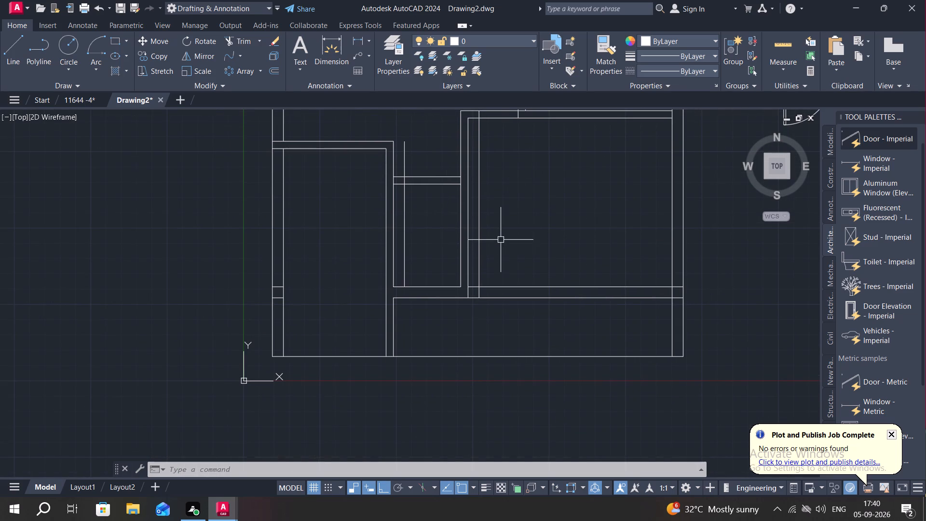
pyautogui.press('Escape')
pyautogui.press('Escape')
pyautogui.press('space')
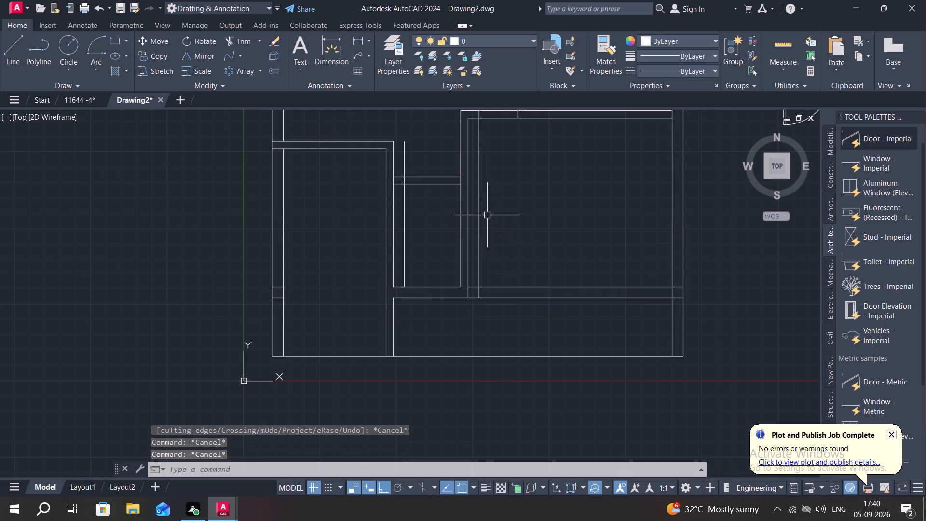
pyautogui.click(477, 220)
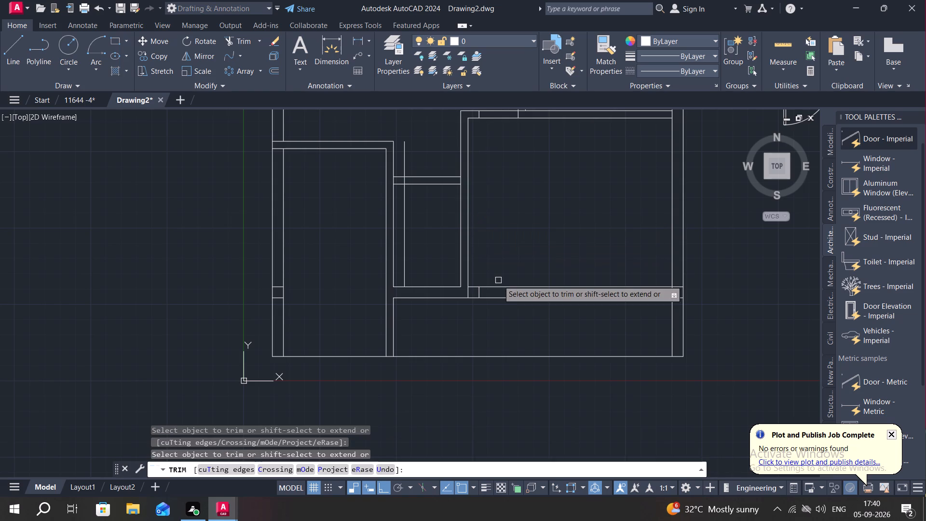
pyautogui.moveTo(498, 280); pyautogui.dragTo(517, 223, button='middle')
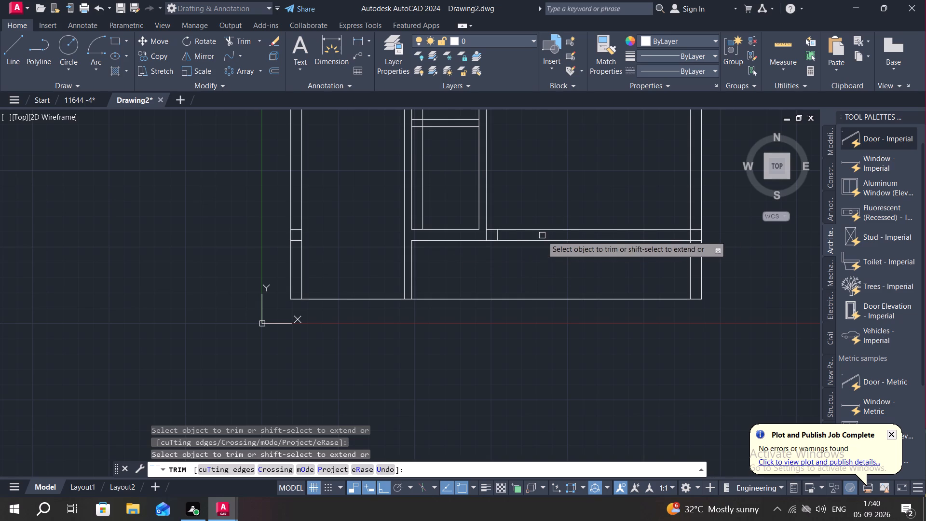
pyautogui.click(498, 235)
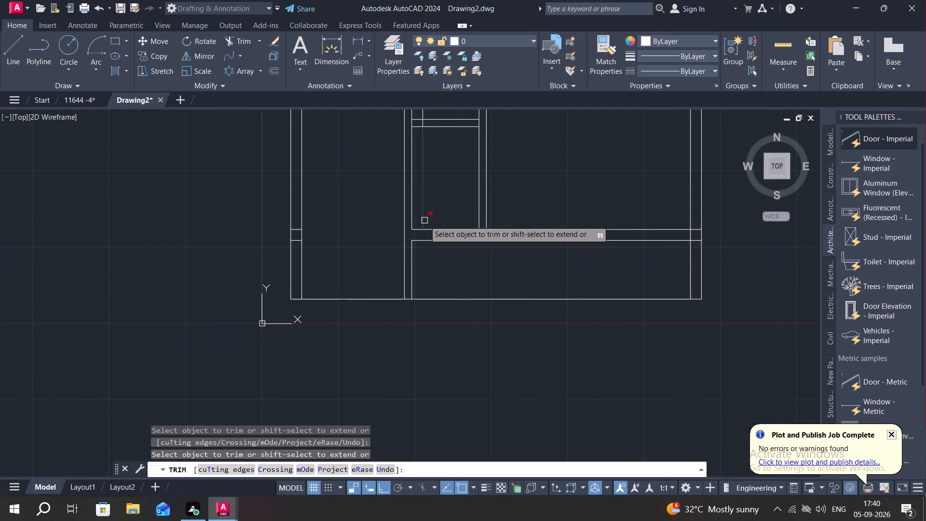
# Trim the small middle room's 9" vertical line below and above its top partition, keeping only the segment within the partition.
pyautogui.click(423, 196)
pyautogui.moveTo(429, 191); pyautogui.dragTo(436, 265, button='middle')
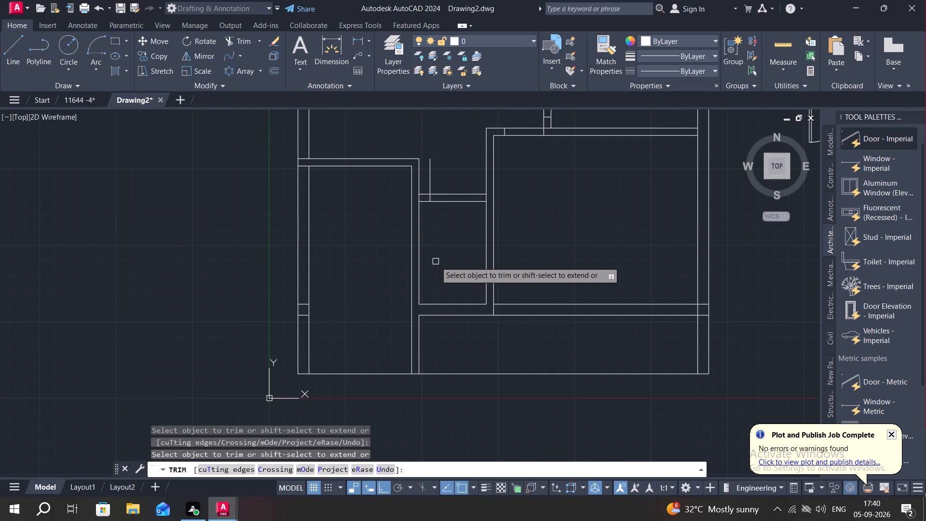
pyautogui.moveTo(454, 253); pyautogui.dragTo(446, 309, button='middle')
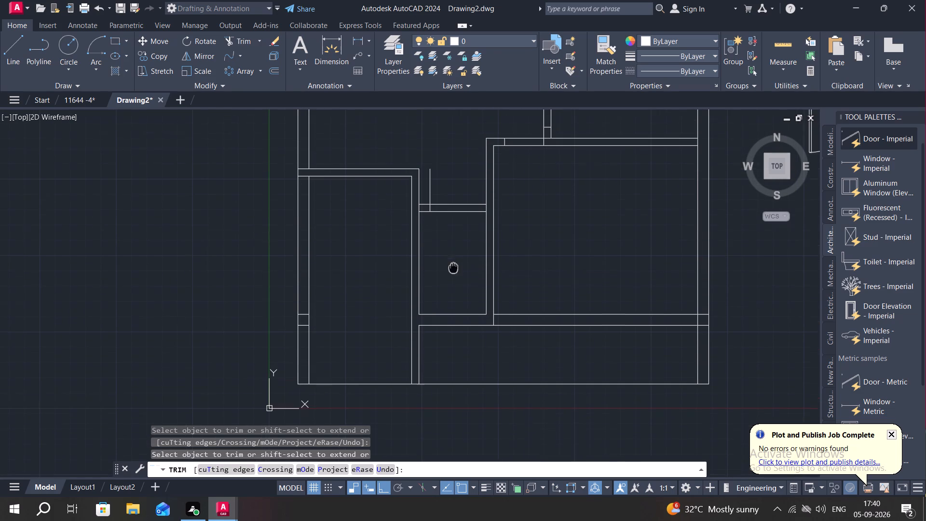
pyautogui.moveTo(446, 309); pyautogui.dragTo(441, 321, button='middle')
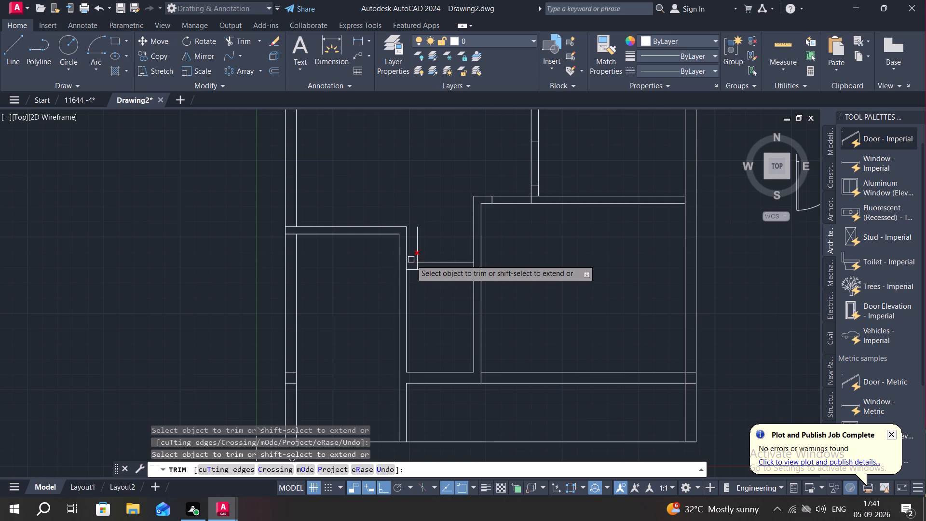
pyautogui.press('space')
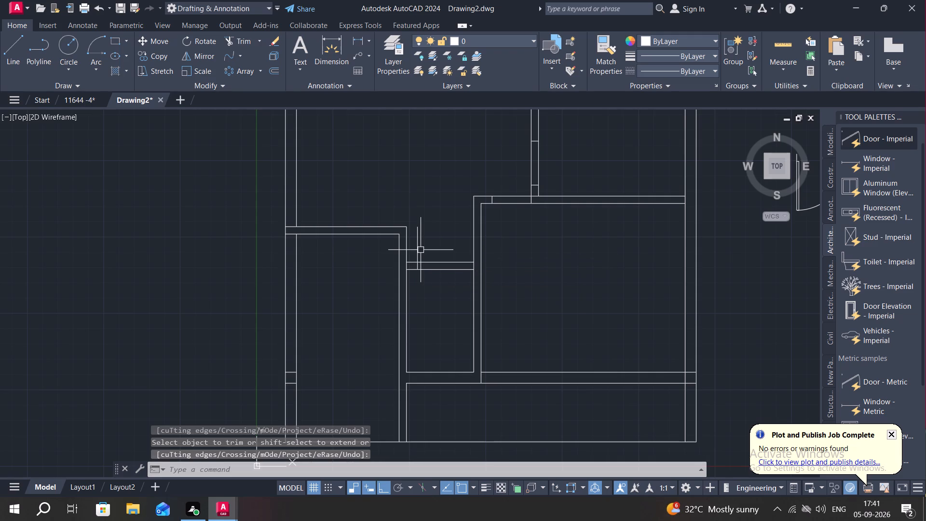
pyautogui.press('Escape')
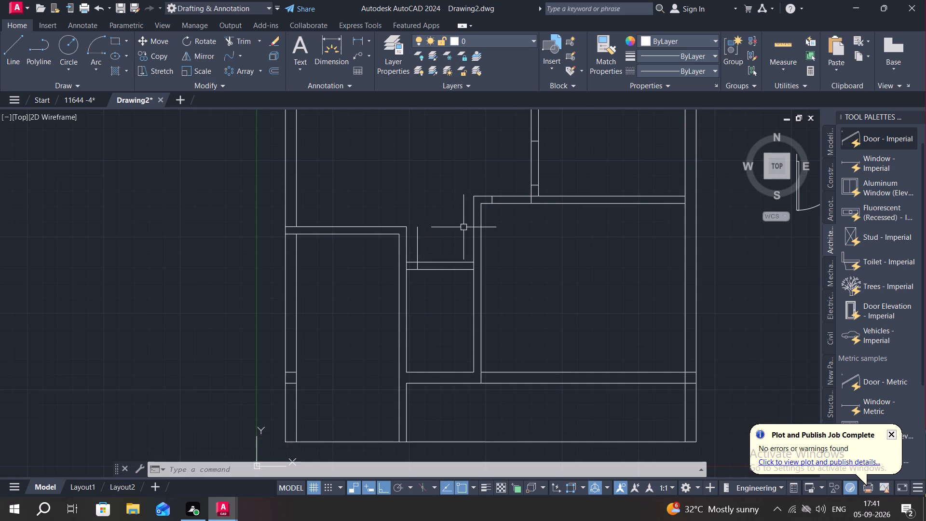
pyautogui.press('Escape')
pyautogui.press('Escape')
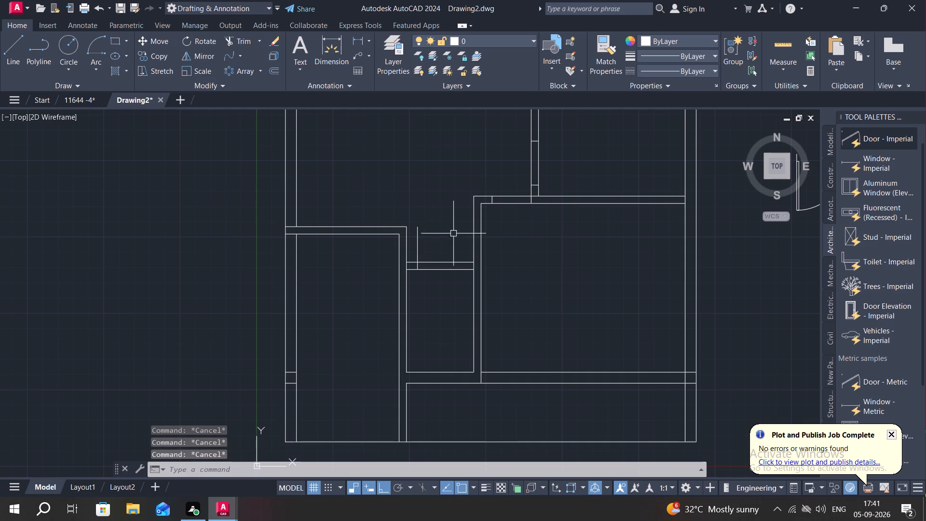
pyautogui.press('Escape')
pyautogui.write('TR')
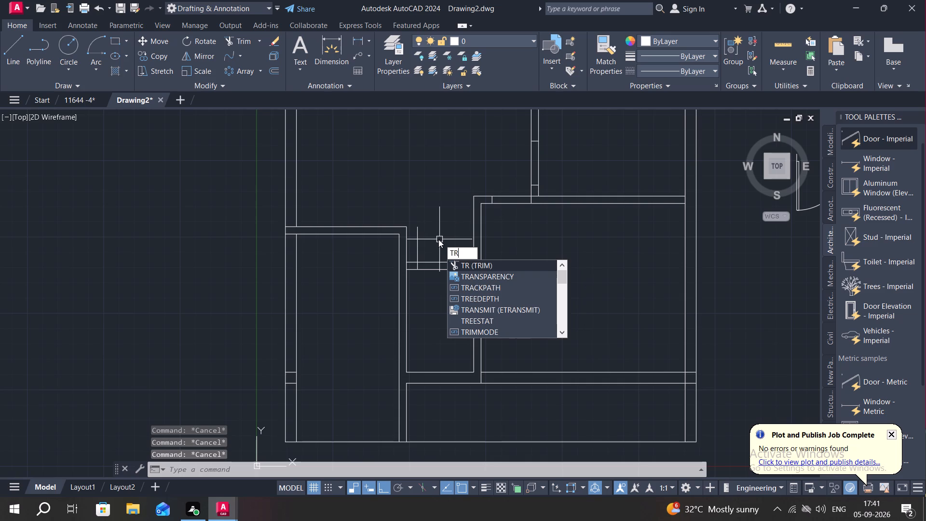
pyautogui.press('space')
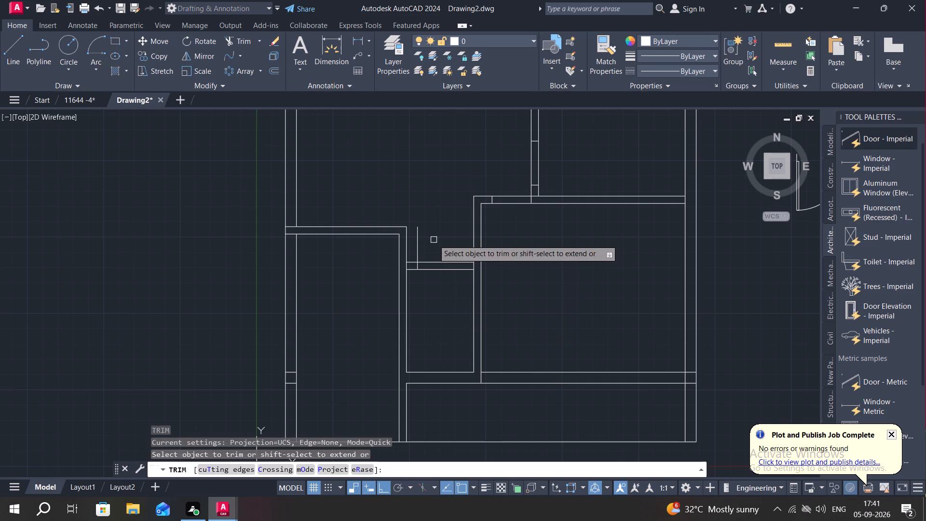
pyautogui.click(417, 243)
pyautogui.press('Escape')
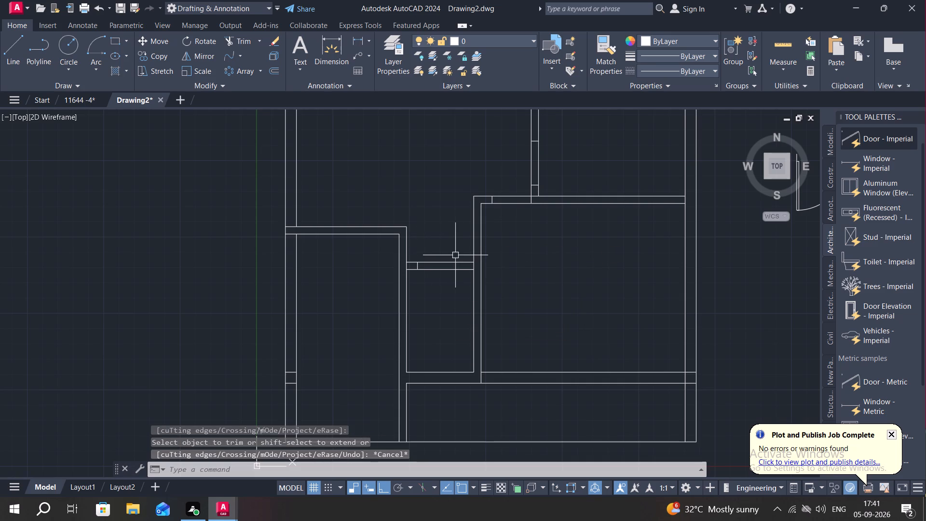
# Offset the 9" door mark in the small middle room's top partition by 2'3" to the right.
pyautogui.press('o')
pyautogui.press('space')
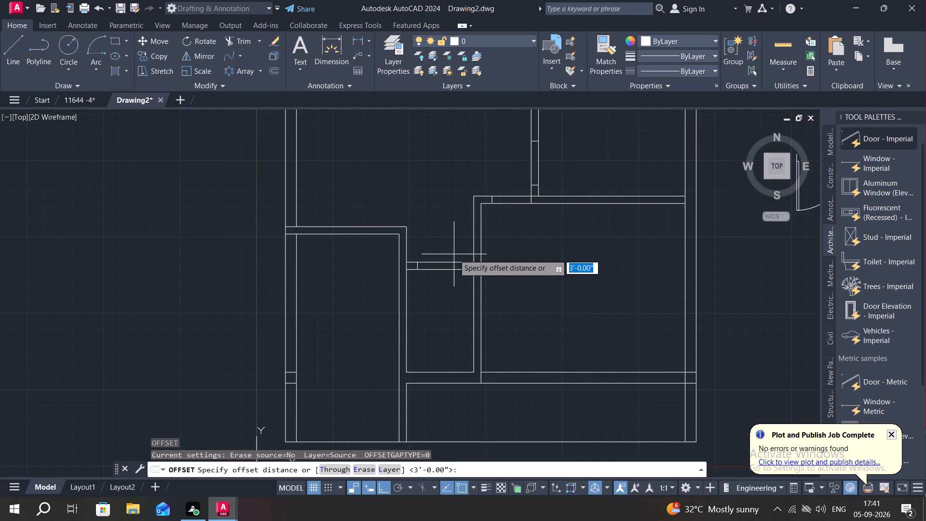
pyautogui.press('2')
pyautogui.press("'")
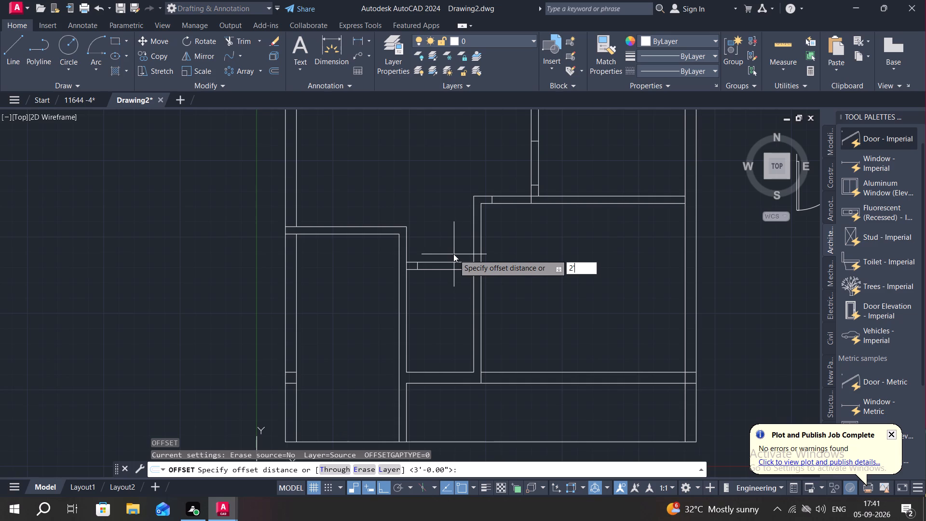
pyautogui.write('3"')
pyautogui.press('space')
pyautogui.click(419, 266)
pyautogui.click(458, 271)
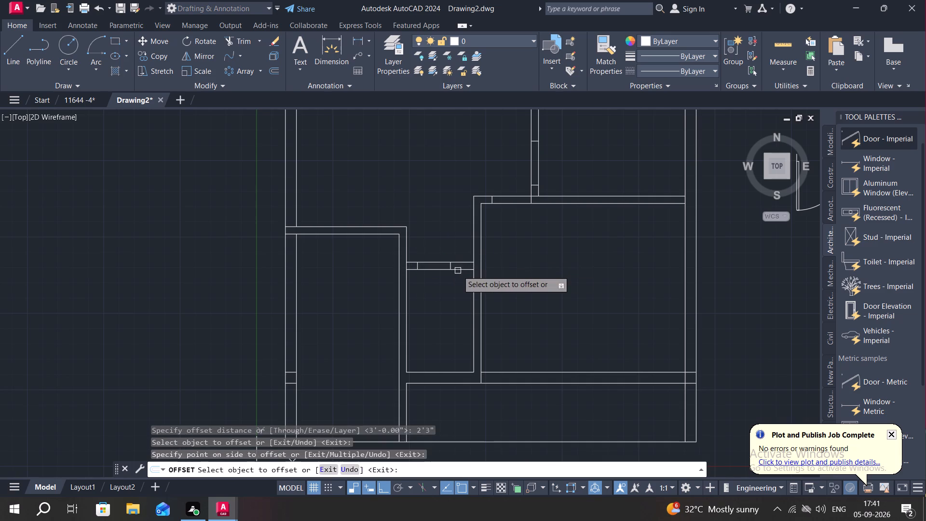
pyautogui.press('Escape')
# Trim the two short horizontal lines crossing the left outer wall near the bottom of the lower-left room.
pyautogui.moveTo(328, 254); pyautogui.dragTo(360, 266, button='middle')
pyautogui.scroll(-1, 370, 291)
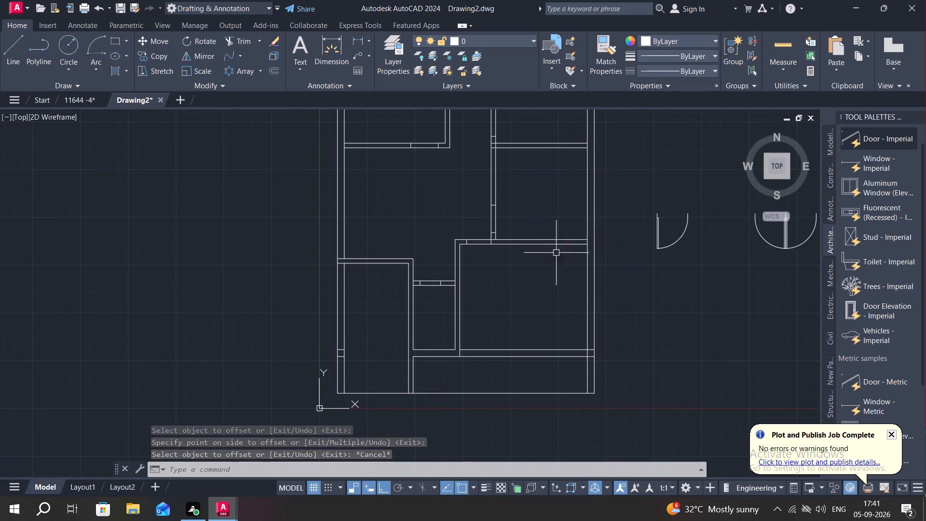
pyautogui.write('TR')
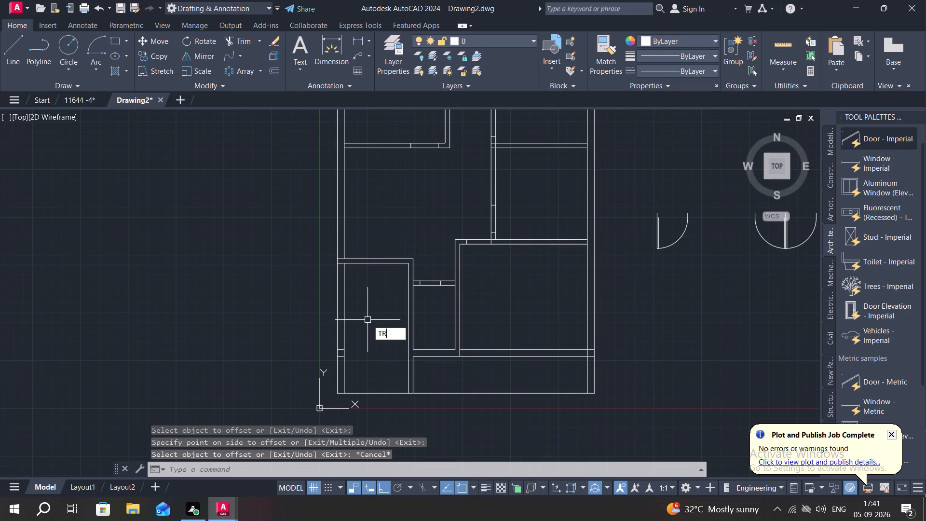
pyautogui.press('space')
pyautogui.scroll(2, 352, 337)
pyautogui.moveTo(356, 335); pyautogui.dragTo(379, 241, button='middle')
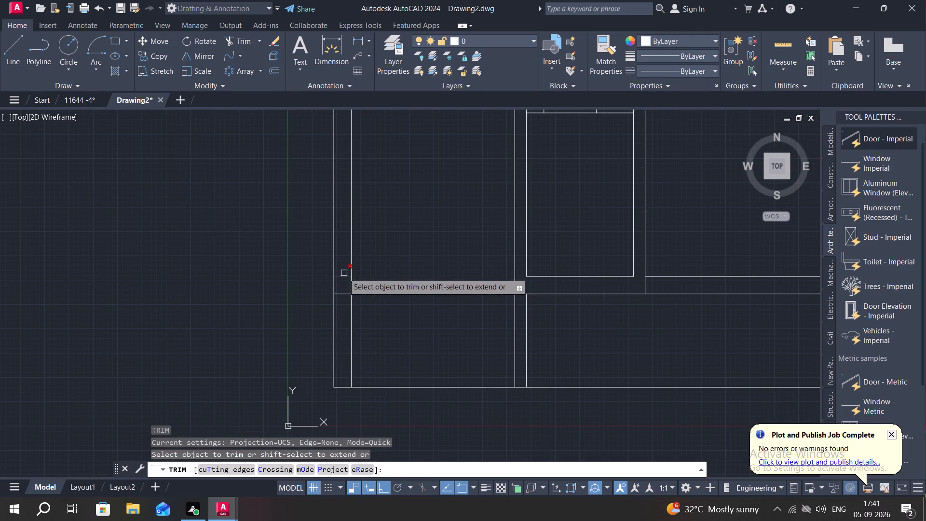
pyautogui.scroll(3, 343, 273)
pyautogui.moveTo(340, 274); pyautogui.dragTo(333, 365)
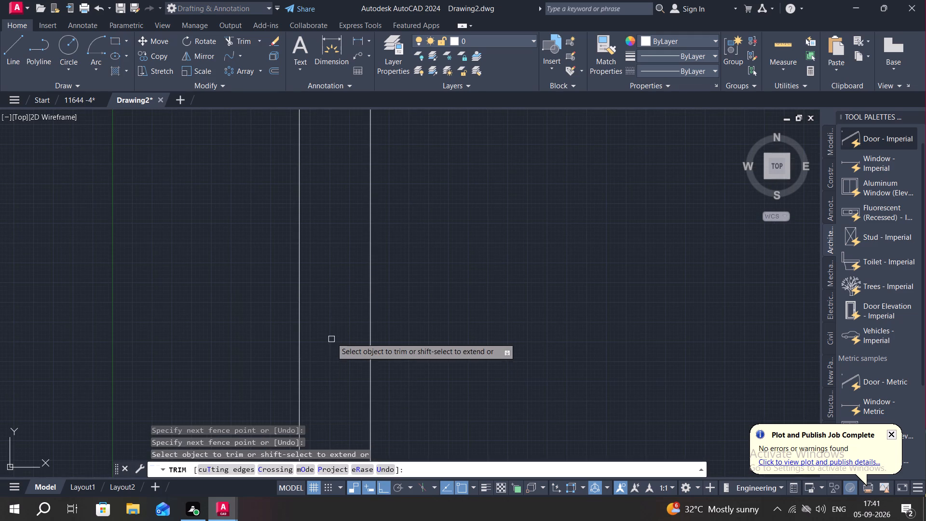
pyautogui.press('Escape')
# Trim the lower-left room's top partition lines where they cross the left outer wall.
pyautogui.scroll(-2, 326, 311)
pyautogui.scroll(-2, 236, 324)
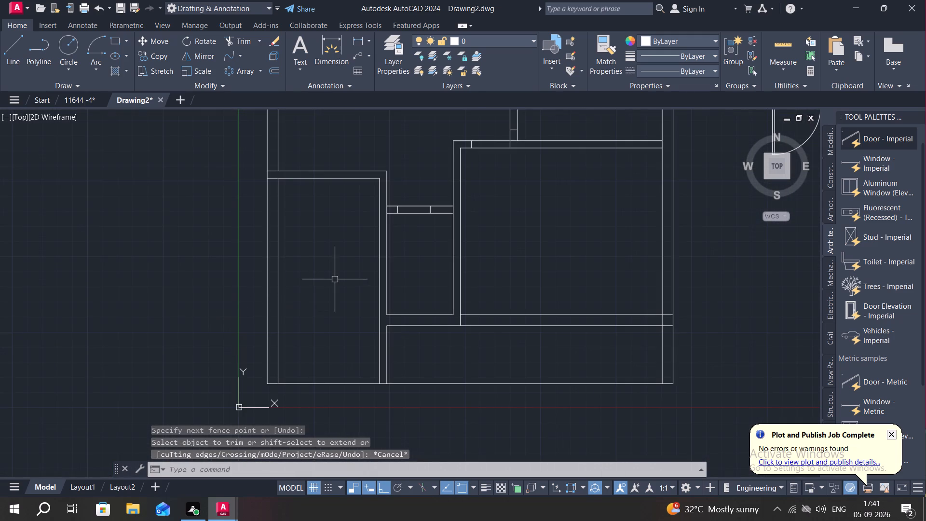
pyautogui.moveTo(340, 235); pyautogui.dragTo(377, 291, button='middle')
pyautogui.press('t')
pyautogui.press('r')
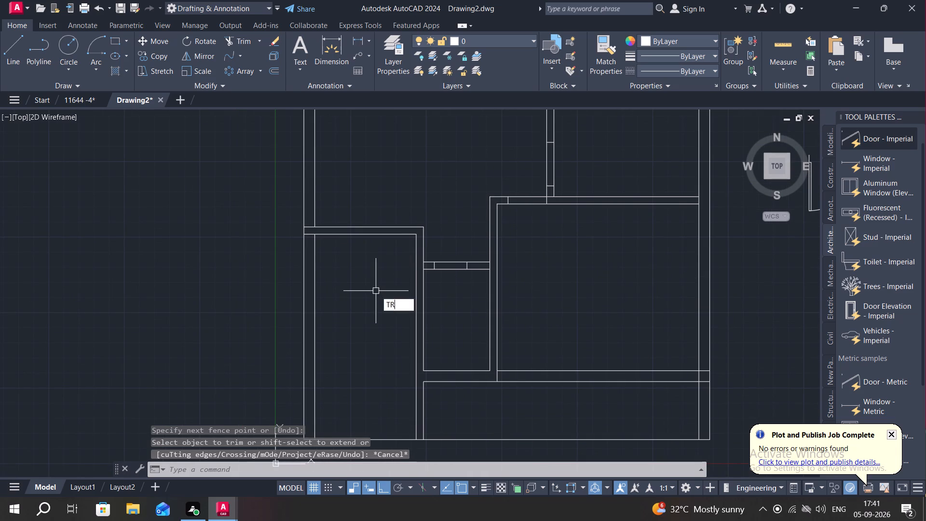
pyautogui.press('space')
pyautogui.scroll(2, 310, 235)
pyautogui.moveTo(302, 244); pyautogui.dragTo(309, 207)
pyautogui.press('Escape')
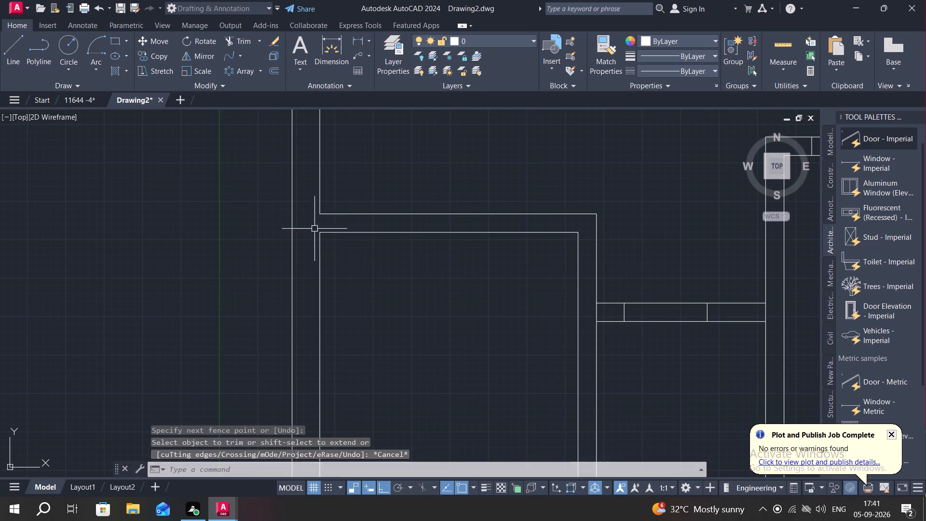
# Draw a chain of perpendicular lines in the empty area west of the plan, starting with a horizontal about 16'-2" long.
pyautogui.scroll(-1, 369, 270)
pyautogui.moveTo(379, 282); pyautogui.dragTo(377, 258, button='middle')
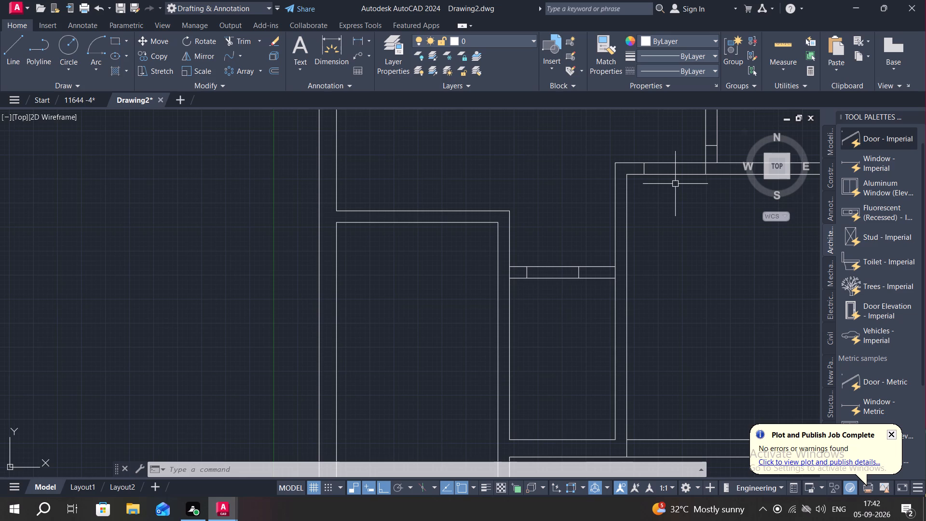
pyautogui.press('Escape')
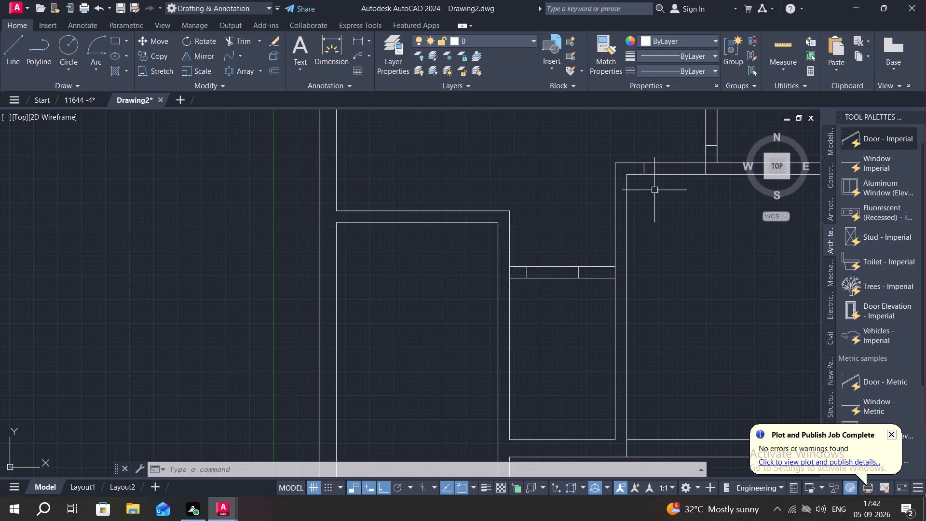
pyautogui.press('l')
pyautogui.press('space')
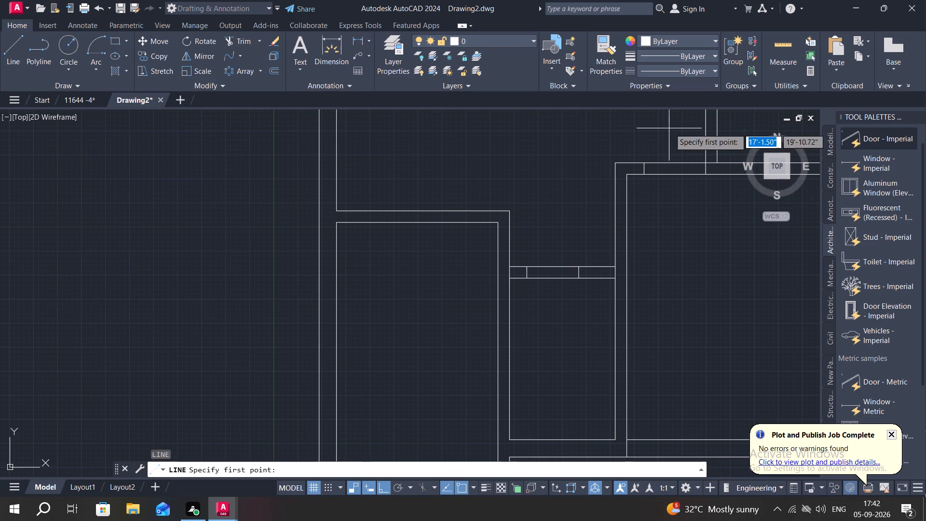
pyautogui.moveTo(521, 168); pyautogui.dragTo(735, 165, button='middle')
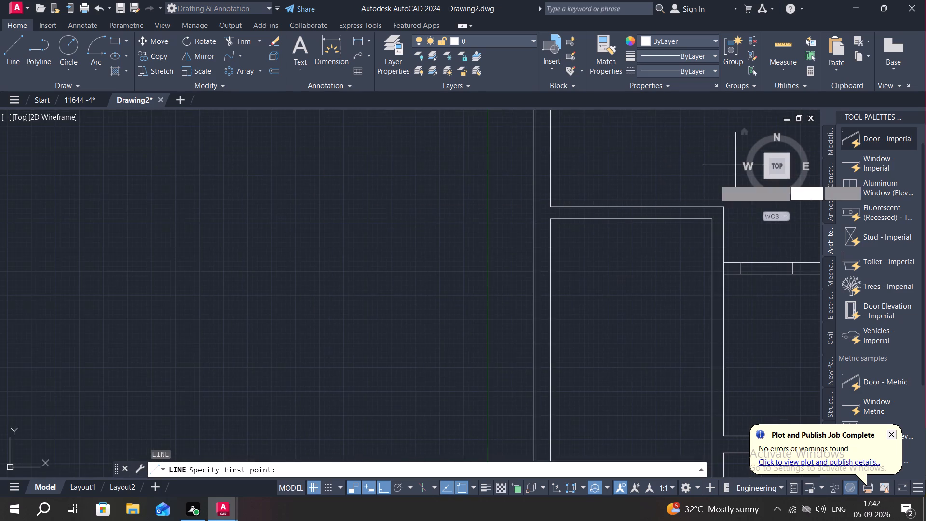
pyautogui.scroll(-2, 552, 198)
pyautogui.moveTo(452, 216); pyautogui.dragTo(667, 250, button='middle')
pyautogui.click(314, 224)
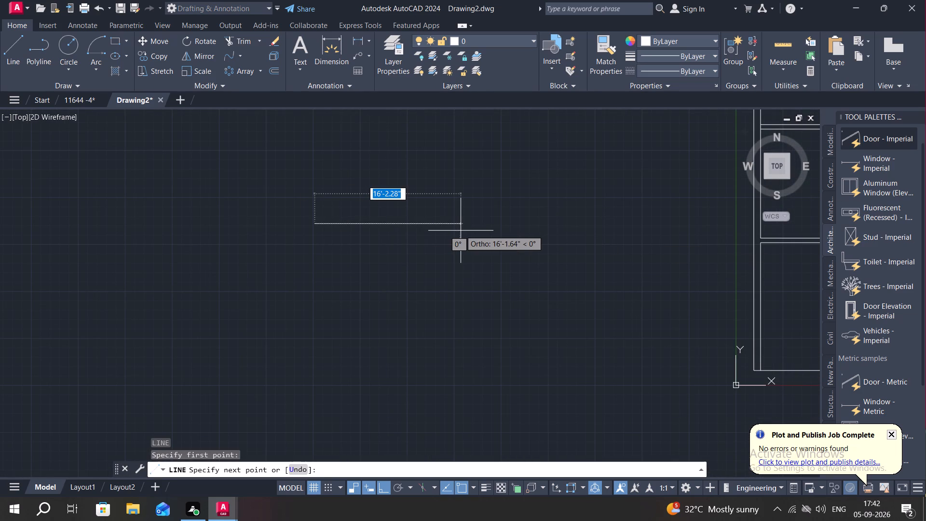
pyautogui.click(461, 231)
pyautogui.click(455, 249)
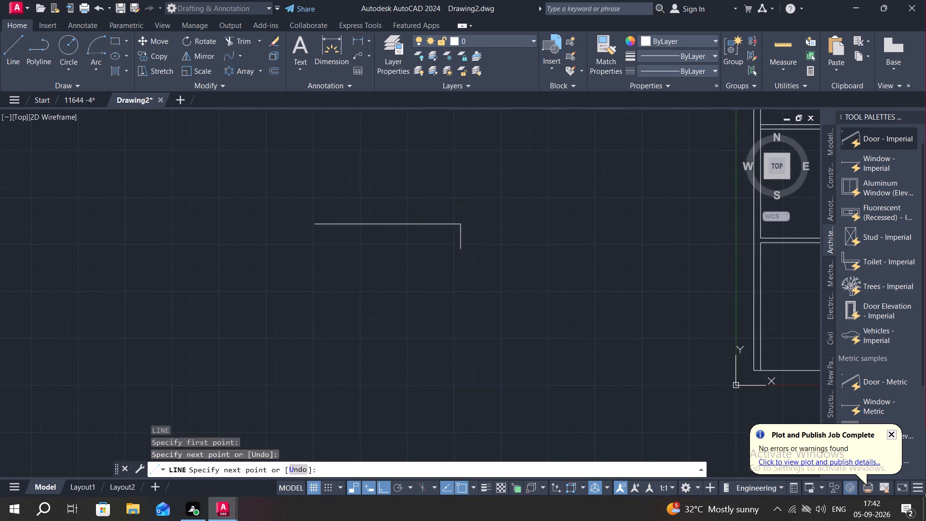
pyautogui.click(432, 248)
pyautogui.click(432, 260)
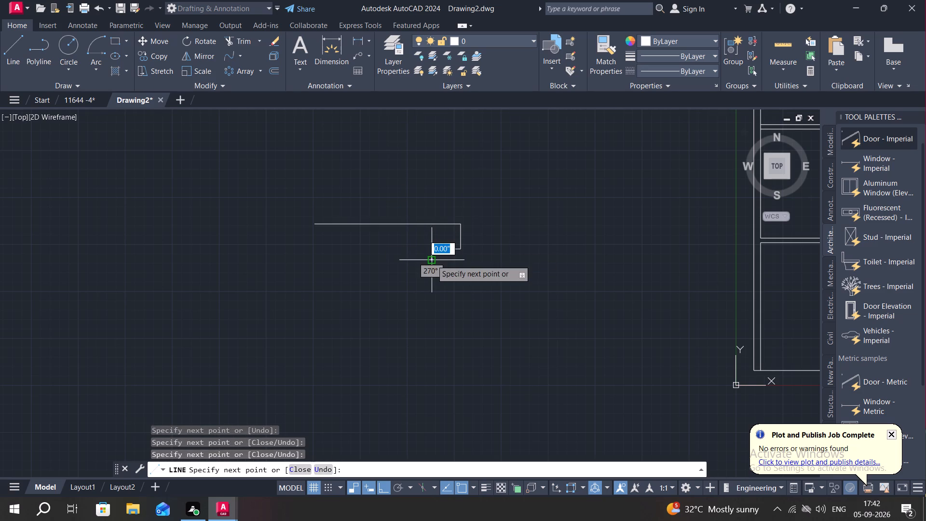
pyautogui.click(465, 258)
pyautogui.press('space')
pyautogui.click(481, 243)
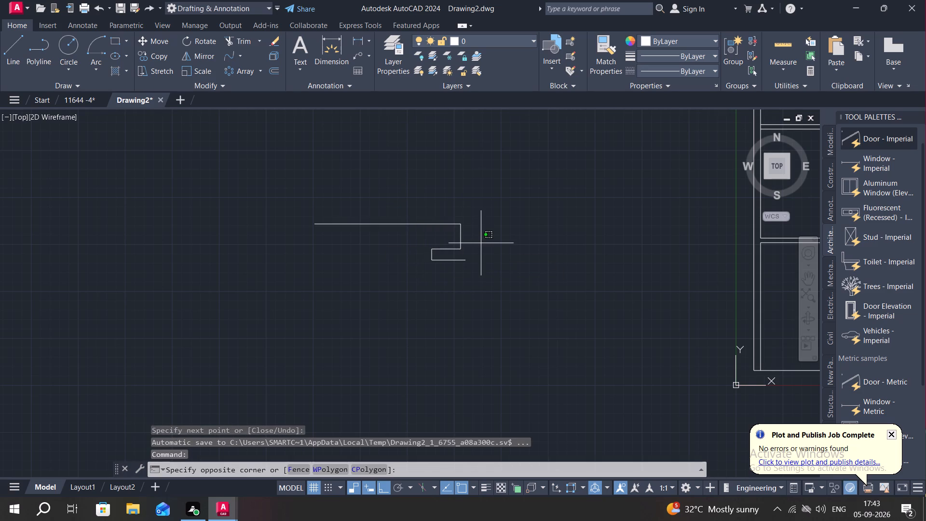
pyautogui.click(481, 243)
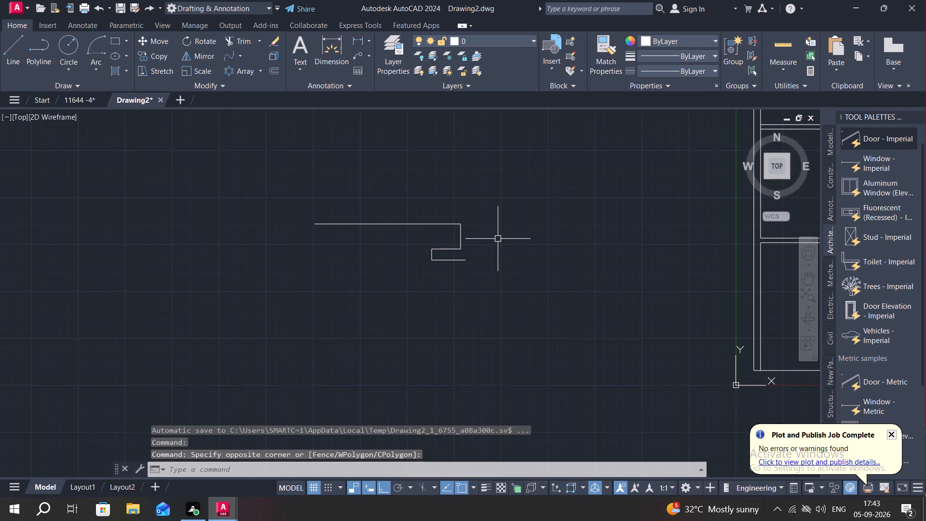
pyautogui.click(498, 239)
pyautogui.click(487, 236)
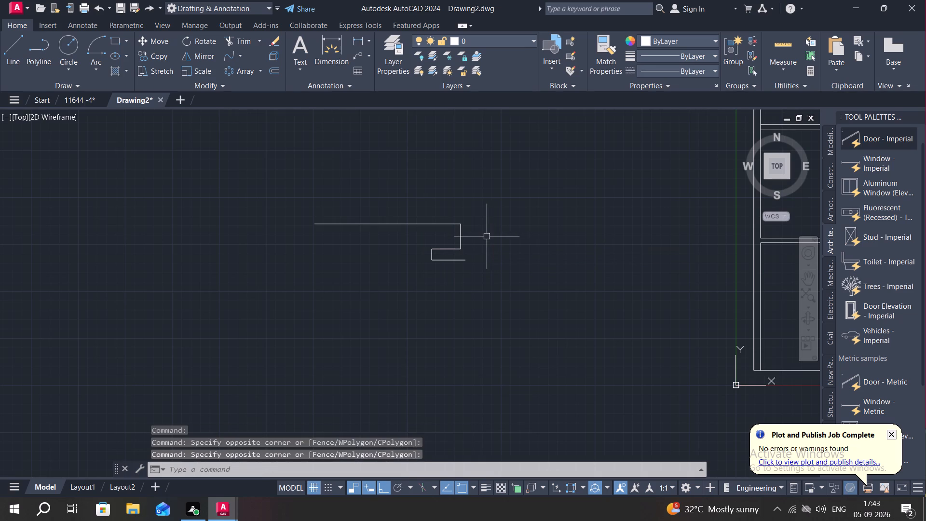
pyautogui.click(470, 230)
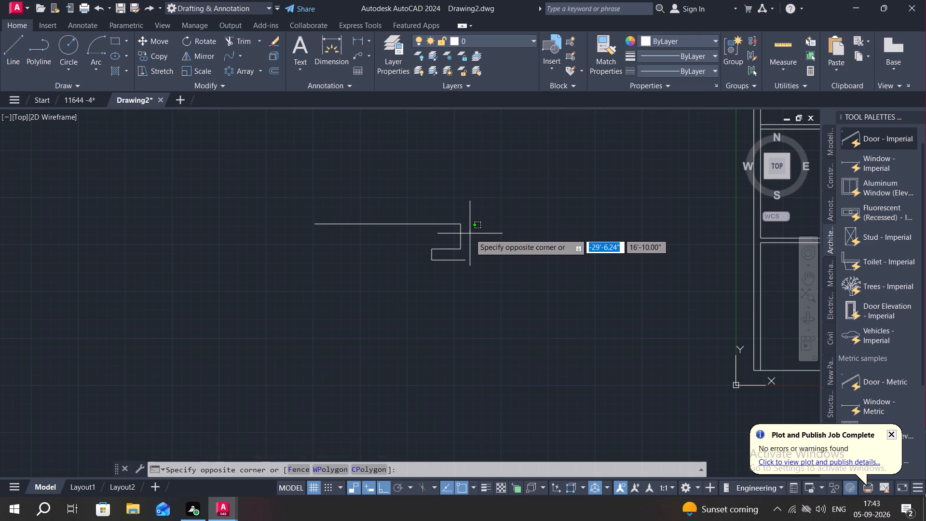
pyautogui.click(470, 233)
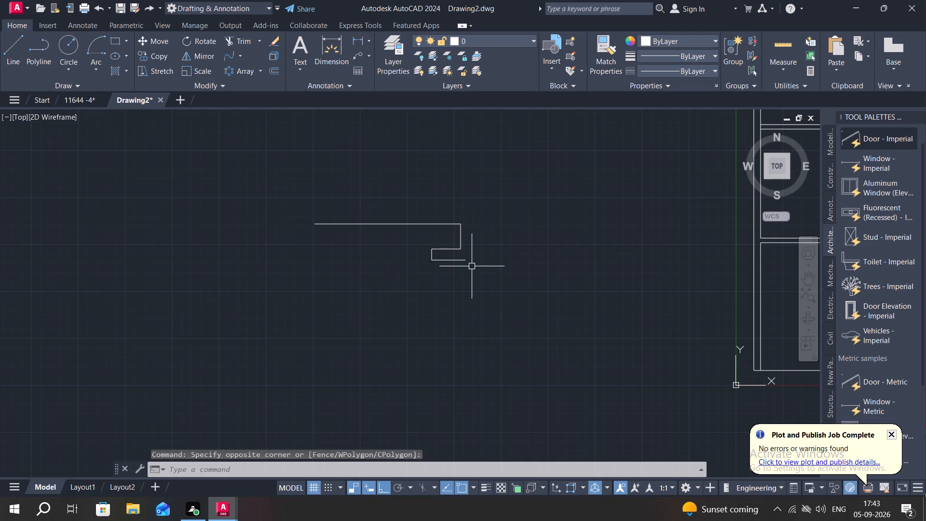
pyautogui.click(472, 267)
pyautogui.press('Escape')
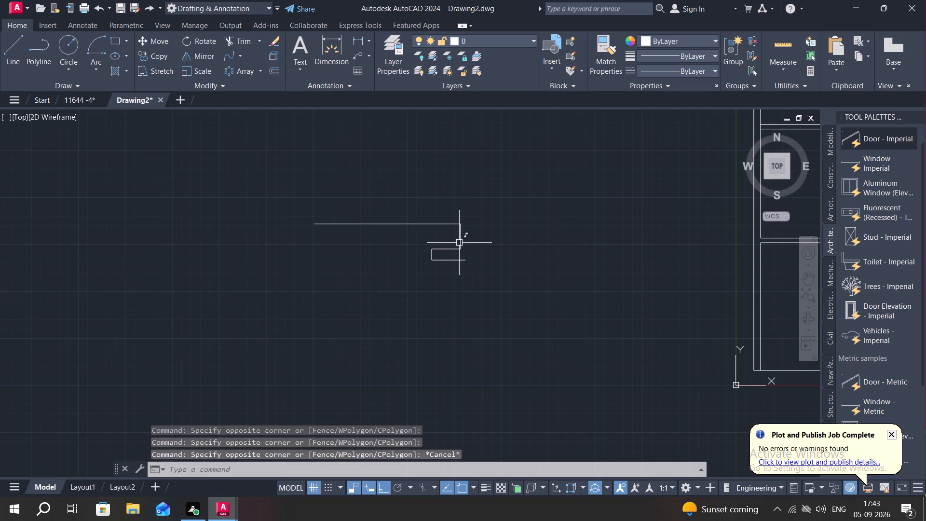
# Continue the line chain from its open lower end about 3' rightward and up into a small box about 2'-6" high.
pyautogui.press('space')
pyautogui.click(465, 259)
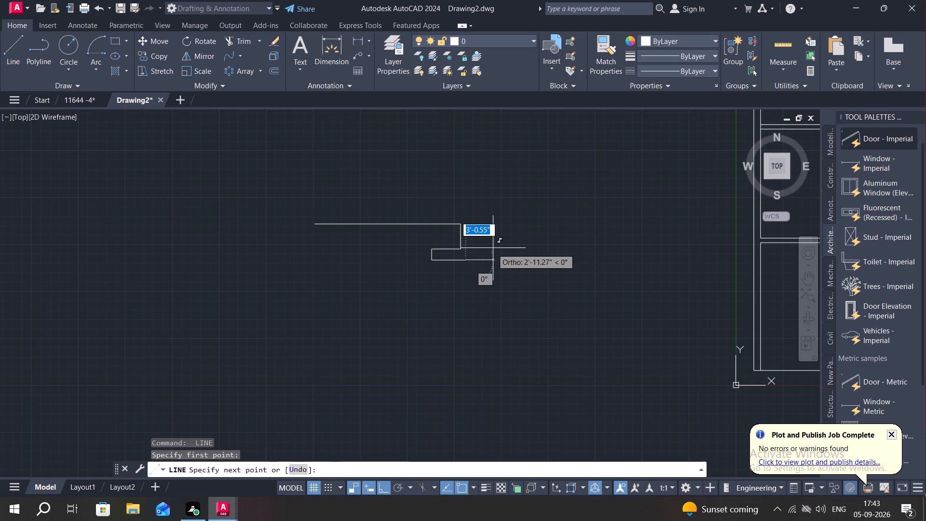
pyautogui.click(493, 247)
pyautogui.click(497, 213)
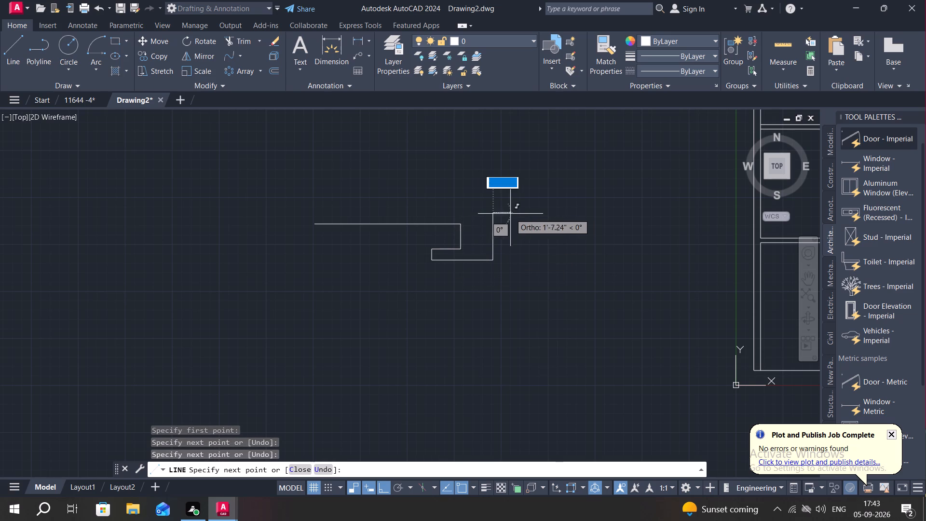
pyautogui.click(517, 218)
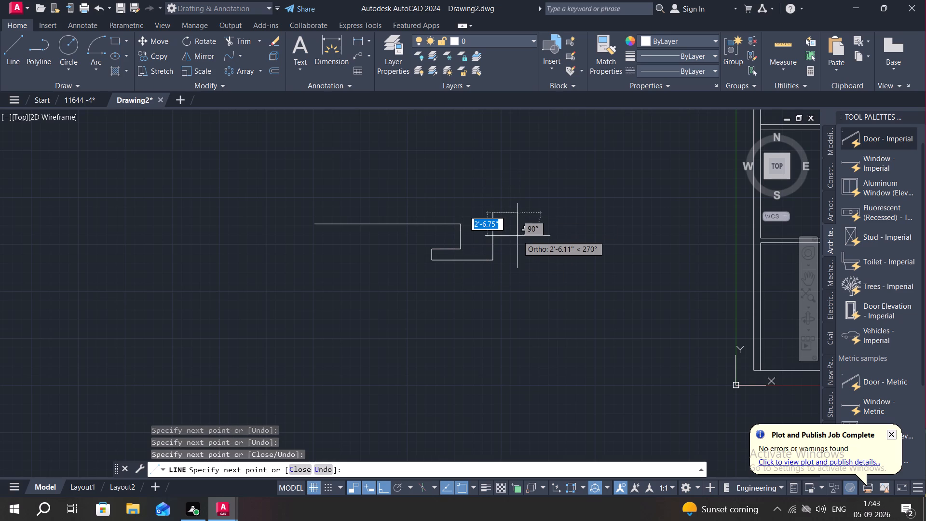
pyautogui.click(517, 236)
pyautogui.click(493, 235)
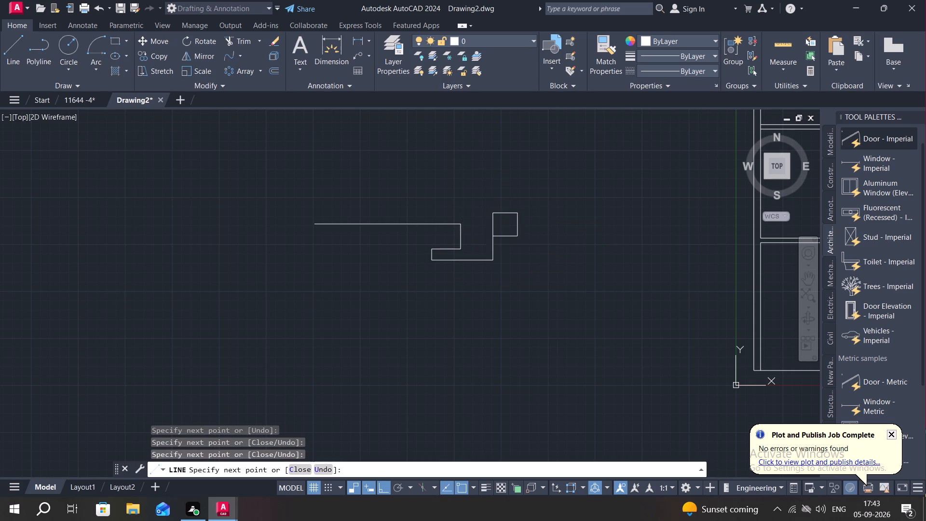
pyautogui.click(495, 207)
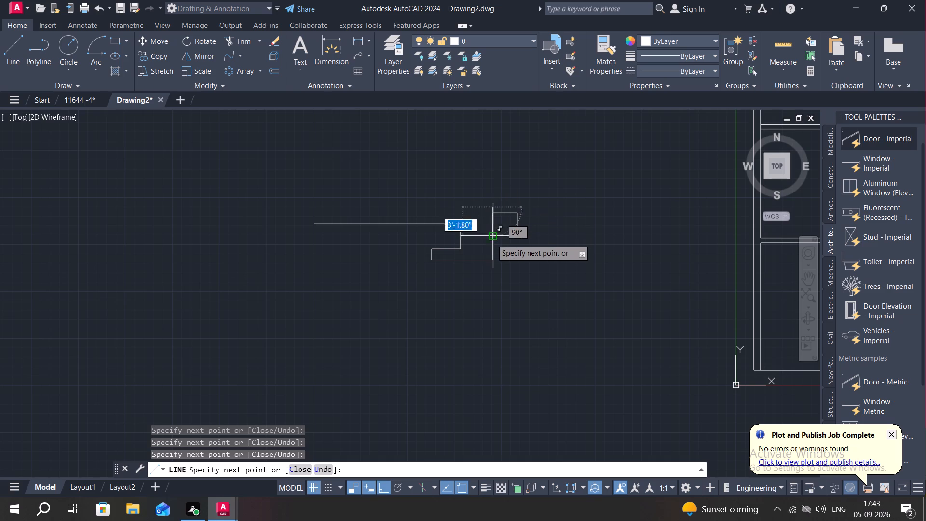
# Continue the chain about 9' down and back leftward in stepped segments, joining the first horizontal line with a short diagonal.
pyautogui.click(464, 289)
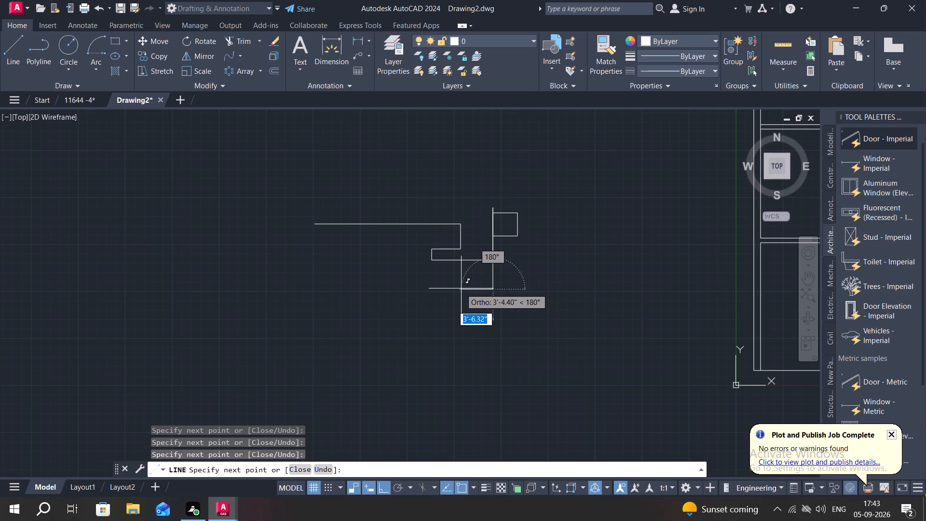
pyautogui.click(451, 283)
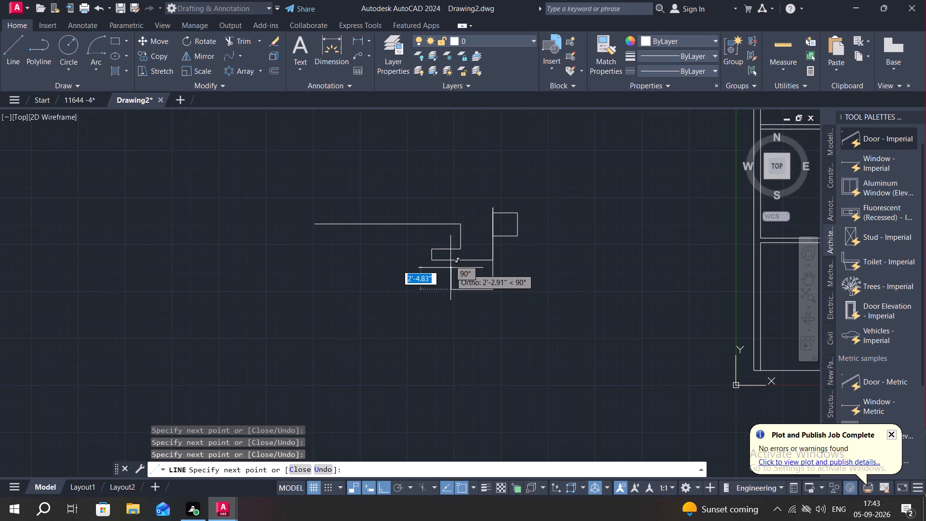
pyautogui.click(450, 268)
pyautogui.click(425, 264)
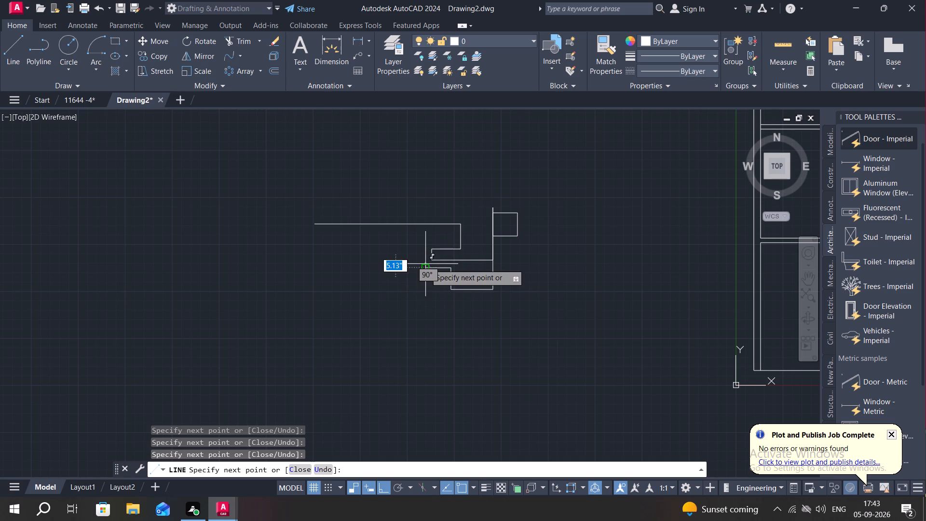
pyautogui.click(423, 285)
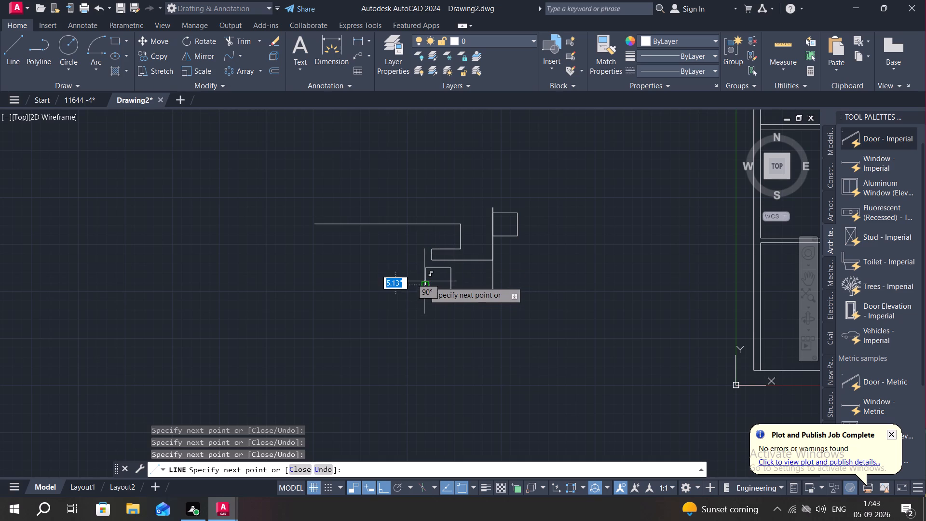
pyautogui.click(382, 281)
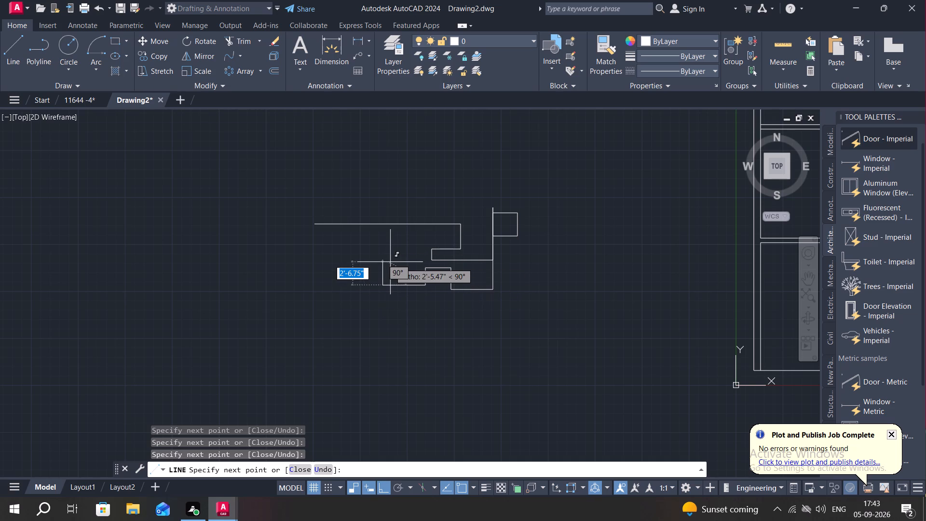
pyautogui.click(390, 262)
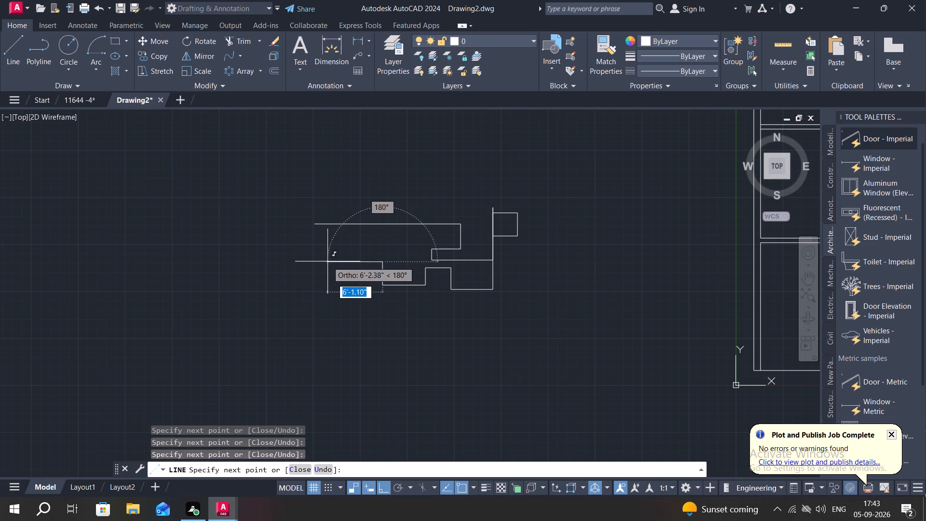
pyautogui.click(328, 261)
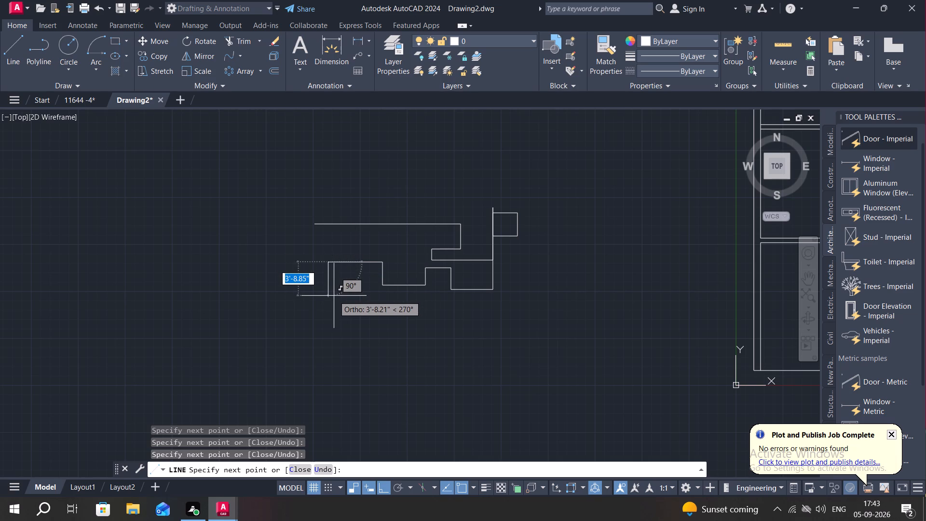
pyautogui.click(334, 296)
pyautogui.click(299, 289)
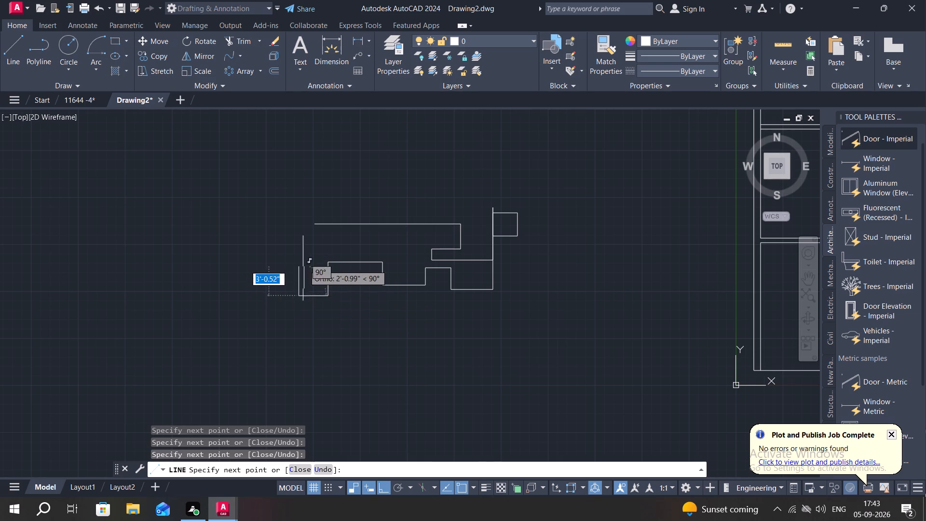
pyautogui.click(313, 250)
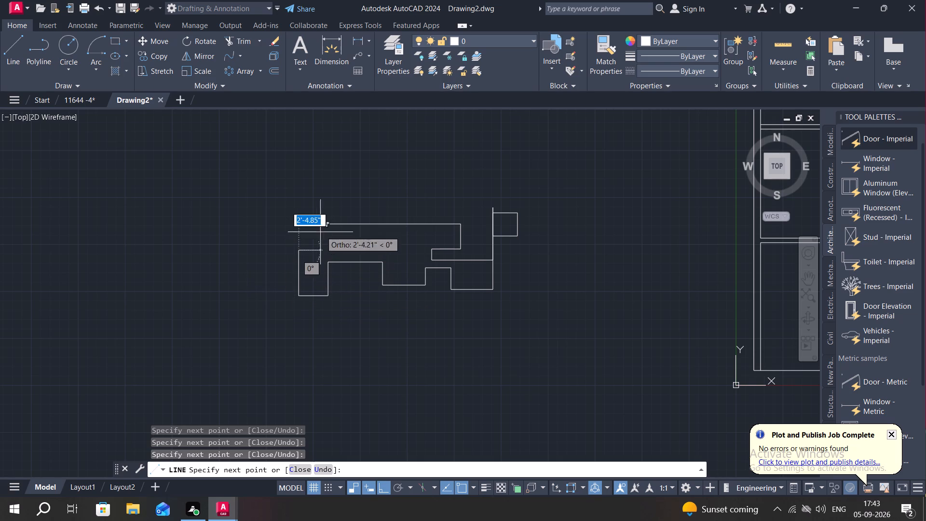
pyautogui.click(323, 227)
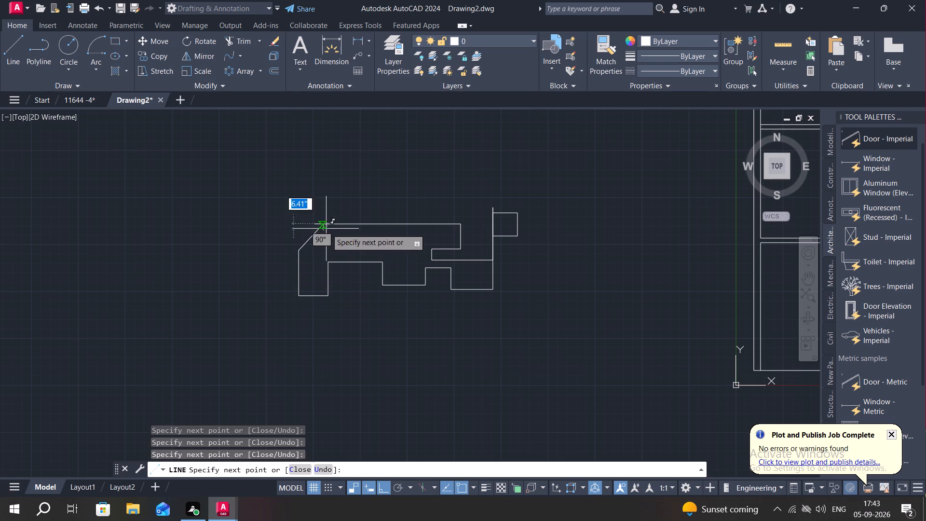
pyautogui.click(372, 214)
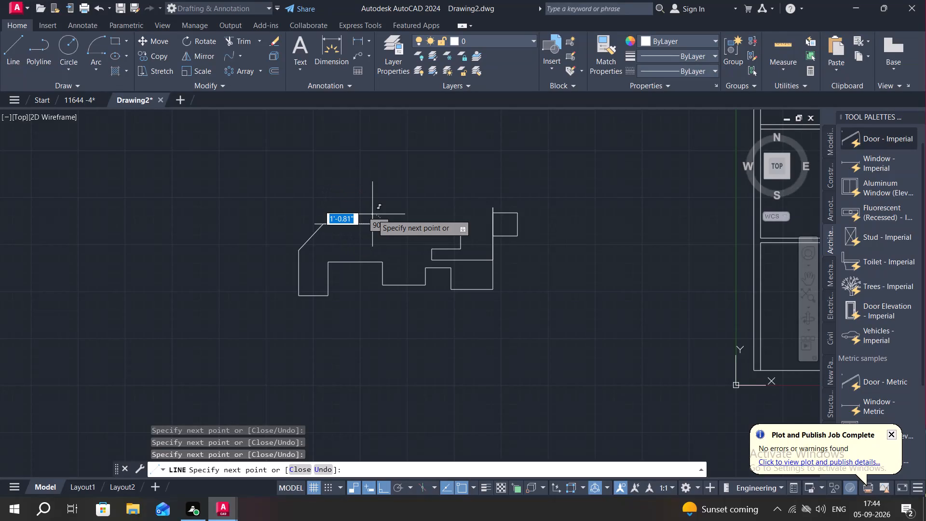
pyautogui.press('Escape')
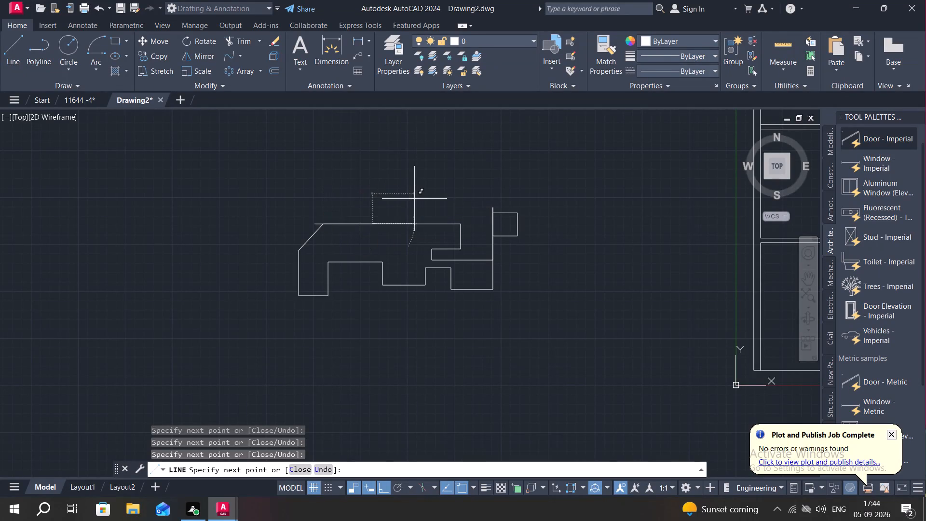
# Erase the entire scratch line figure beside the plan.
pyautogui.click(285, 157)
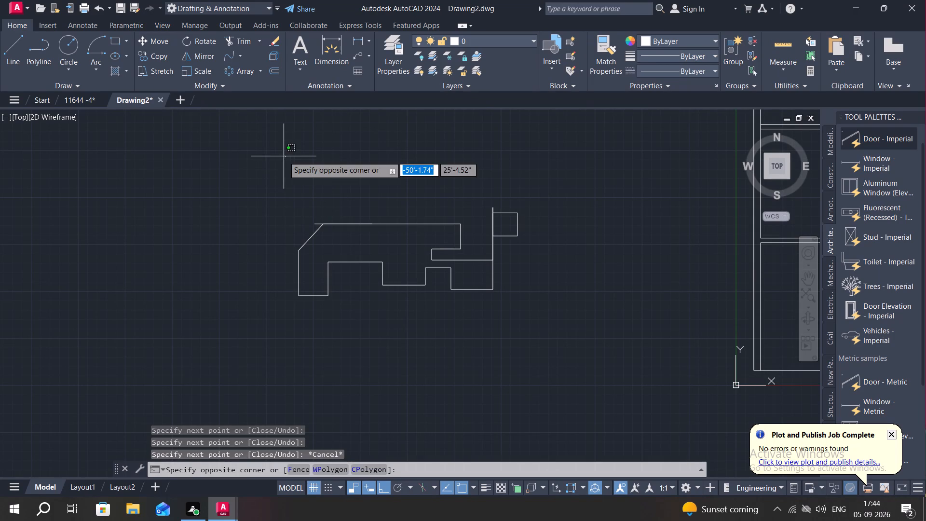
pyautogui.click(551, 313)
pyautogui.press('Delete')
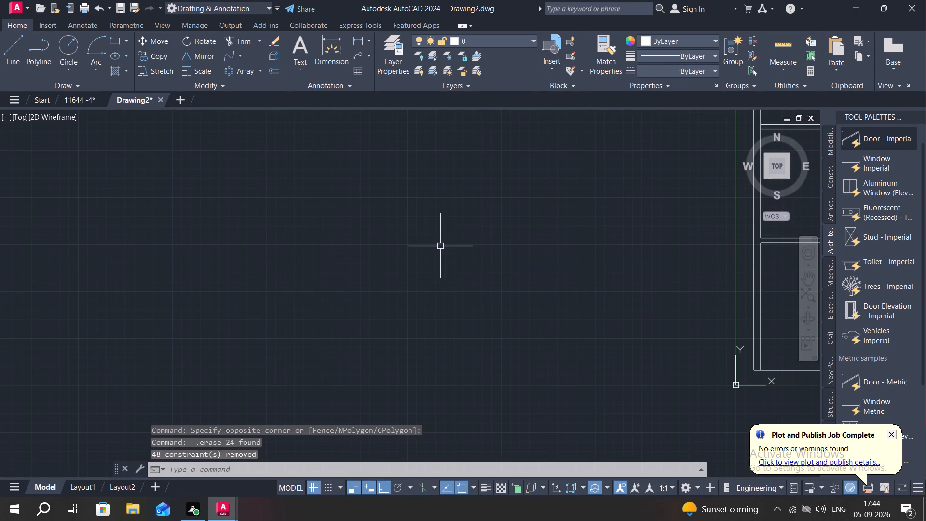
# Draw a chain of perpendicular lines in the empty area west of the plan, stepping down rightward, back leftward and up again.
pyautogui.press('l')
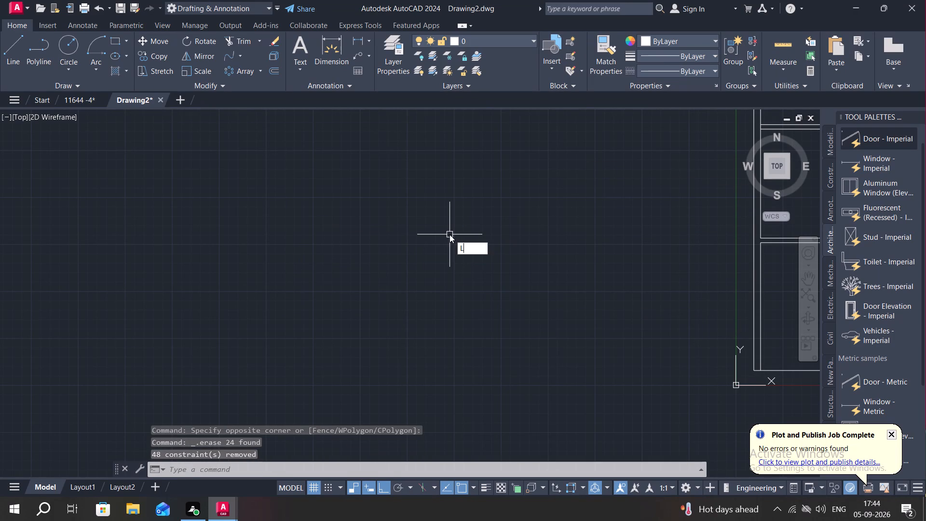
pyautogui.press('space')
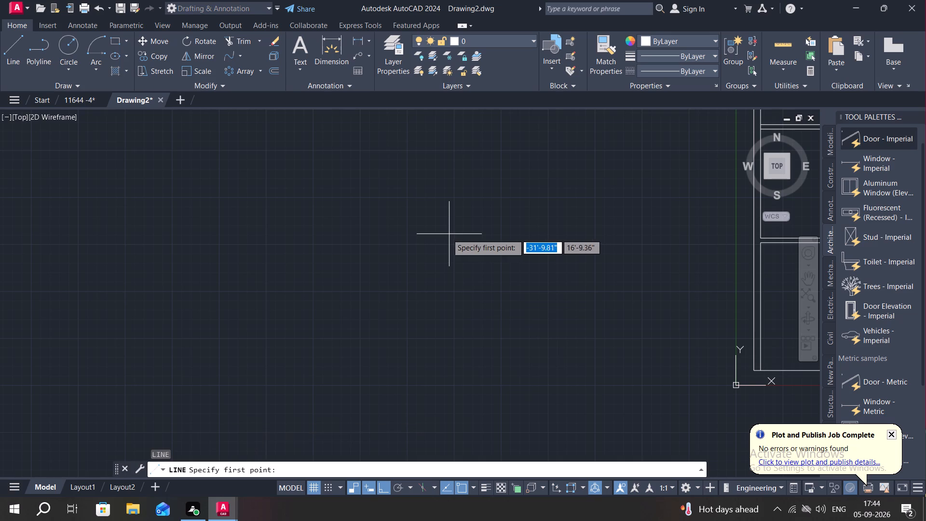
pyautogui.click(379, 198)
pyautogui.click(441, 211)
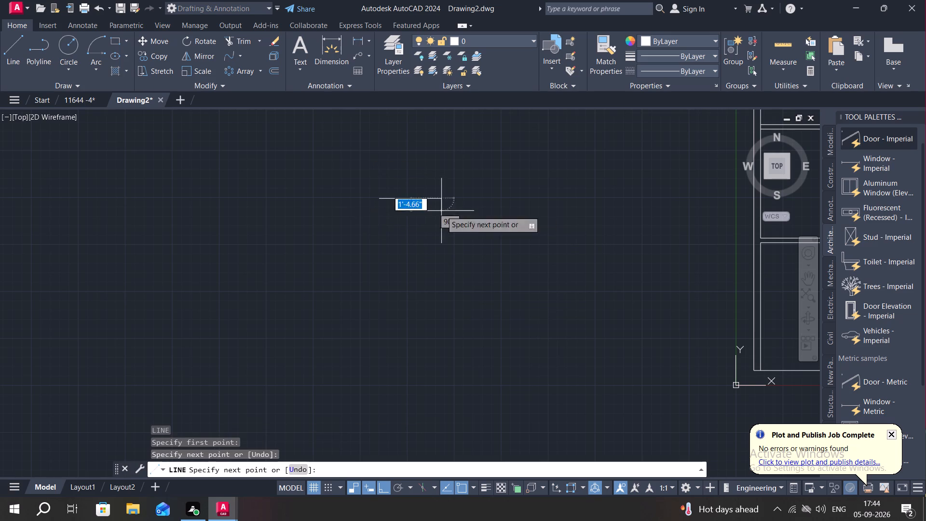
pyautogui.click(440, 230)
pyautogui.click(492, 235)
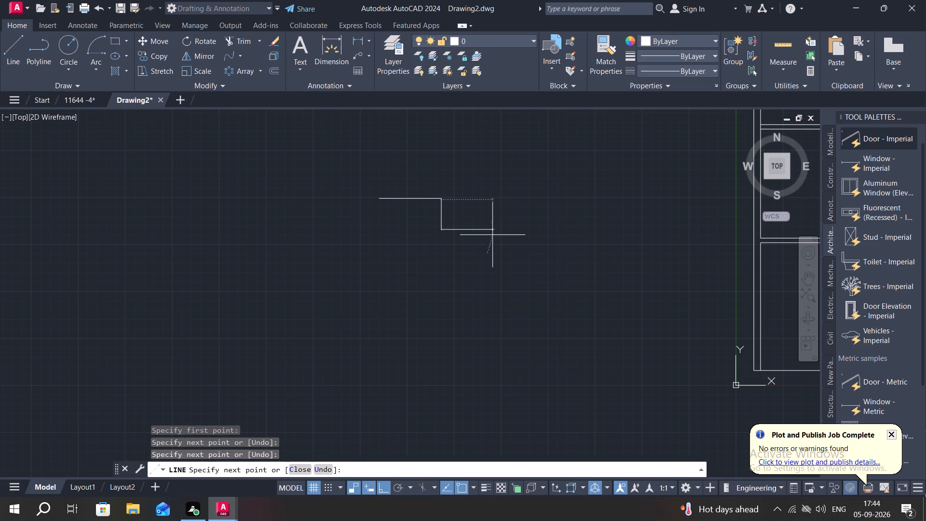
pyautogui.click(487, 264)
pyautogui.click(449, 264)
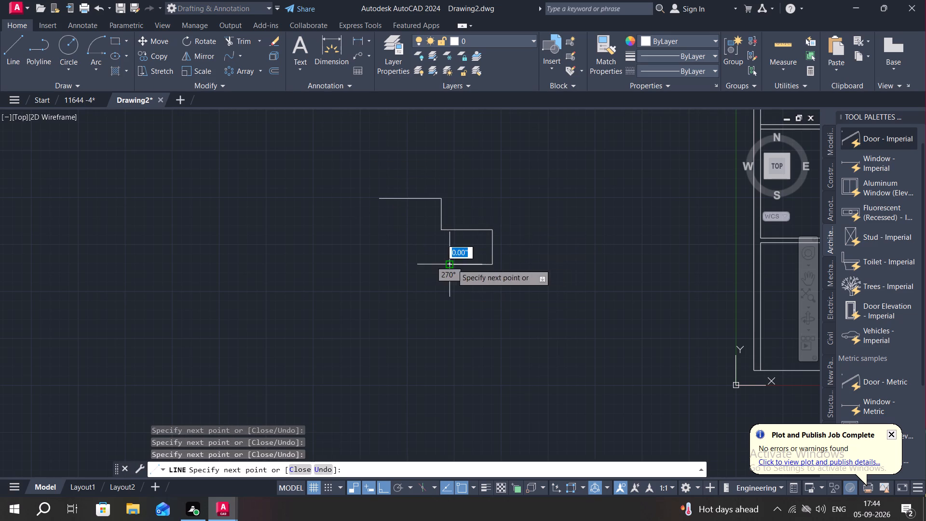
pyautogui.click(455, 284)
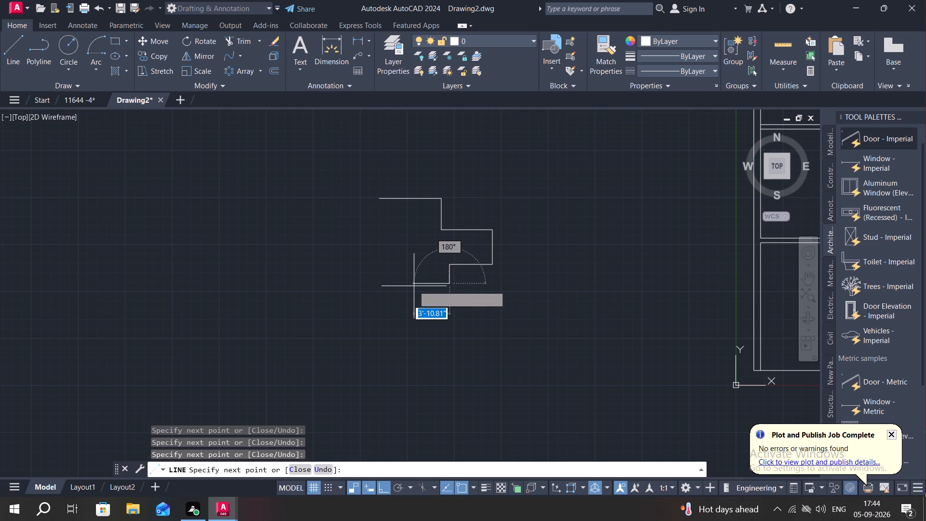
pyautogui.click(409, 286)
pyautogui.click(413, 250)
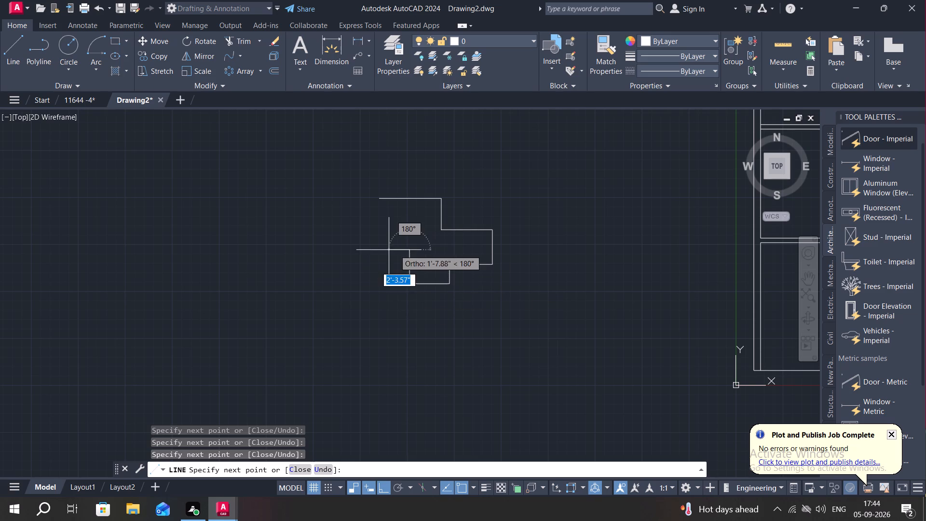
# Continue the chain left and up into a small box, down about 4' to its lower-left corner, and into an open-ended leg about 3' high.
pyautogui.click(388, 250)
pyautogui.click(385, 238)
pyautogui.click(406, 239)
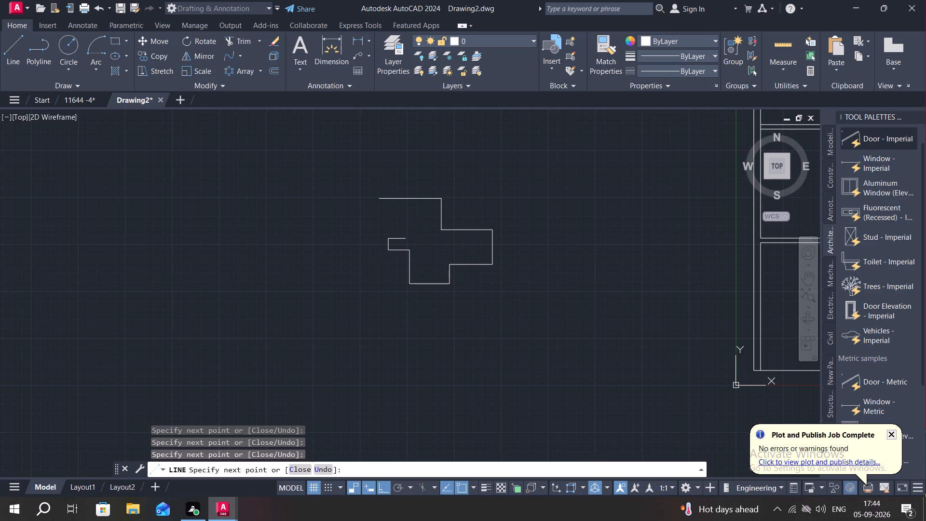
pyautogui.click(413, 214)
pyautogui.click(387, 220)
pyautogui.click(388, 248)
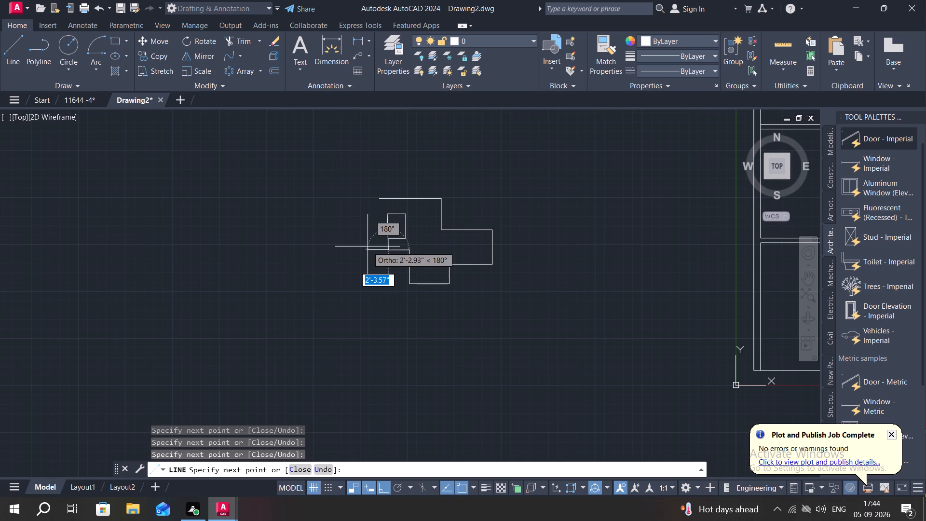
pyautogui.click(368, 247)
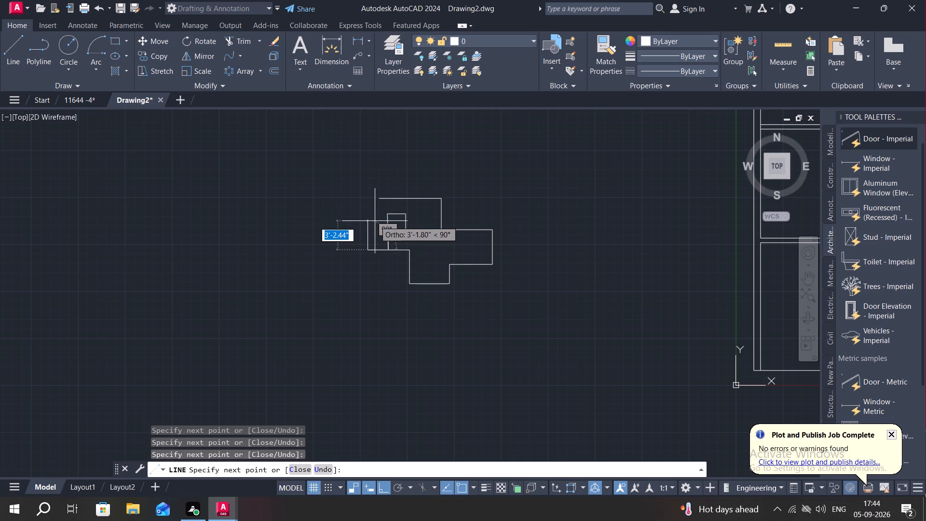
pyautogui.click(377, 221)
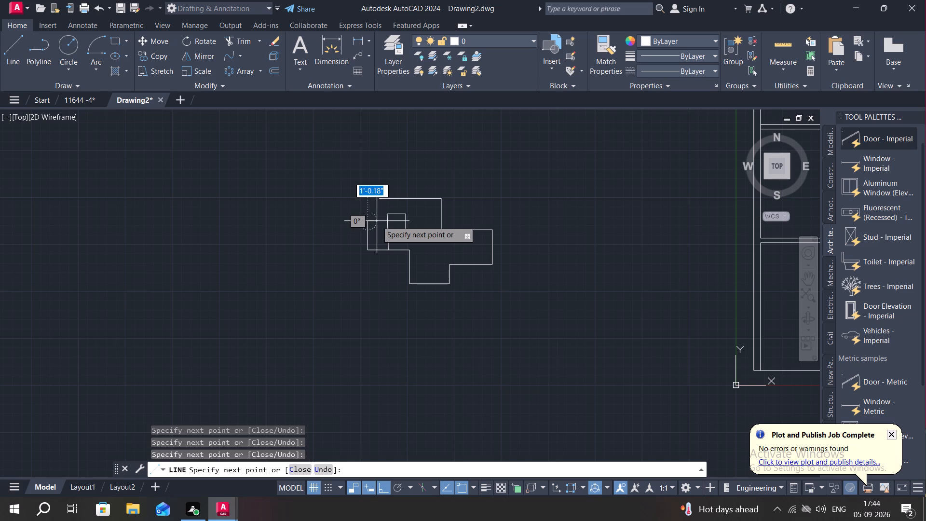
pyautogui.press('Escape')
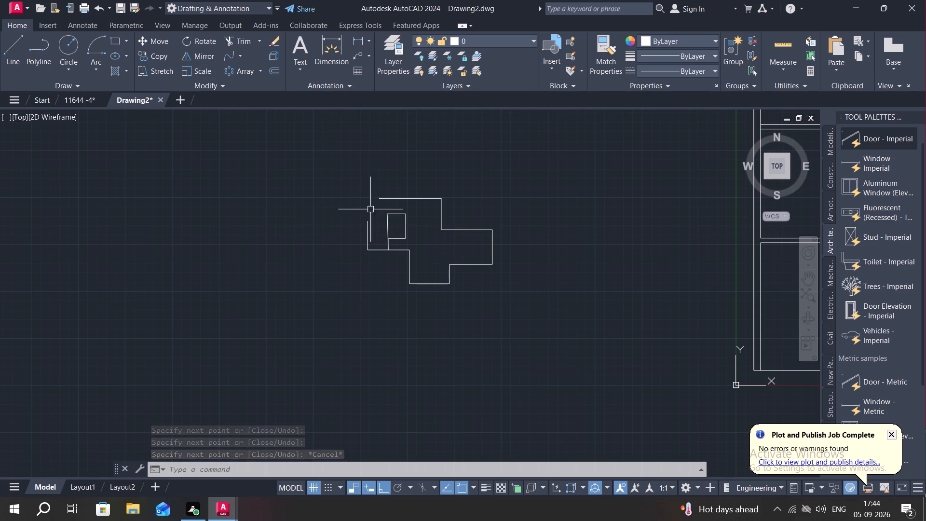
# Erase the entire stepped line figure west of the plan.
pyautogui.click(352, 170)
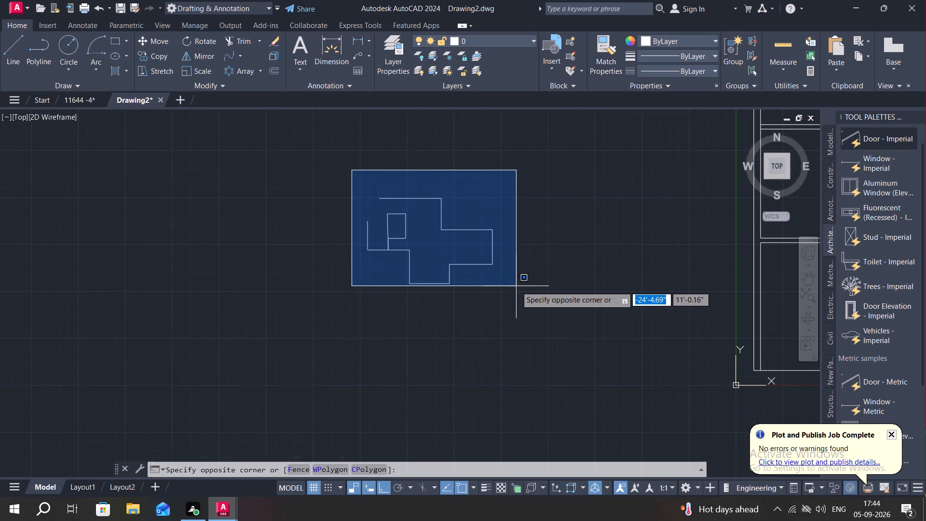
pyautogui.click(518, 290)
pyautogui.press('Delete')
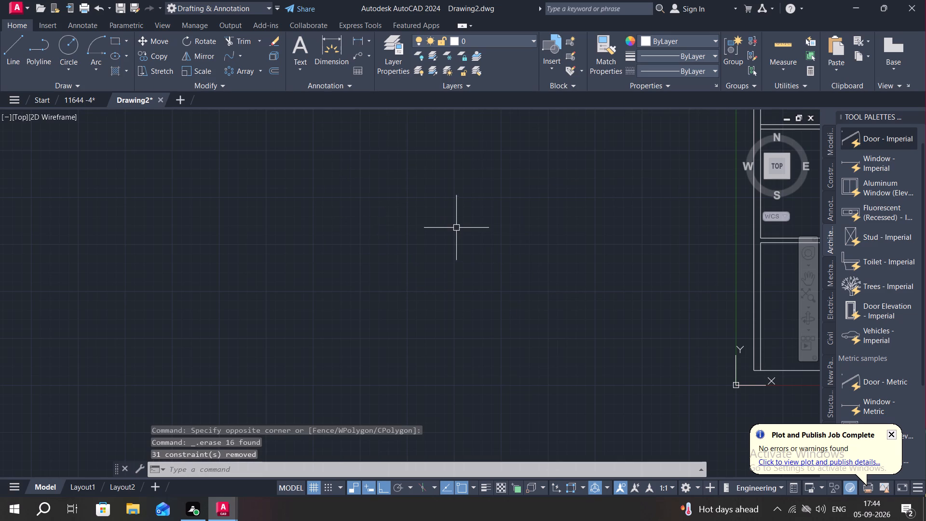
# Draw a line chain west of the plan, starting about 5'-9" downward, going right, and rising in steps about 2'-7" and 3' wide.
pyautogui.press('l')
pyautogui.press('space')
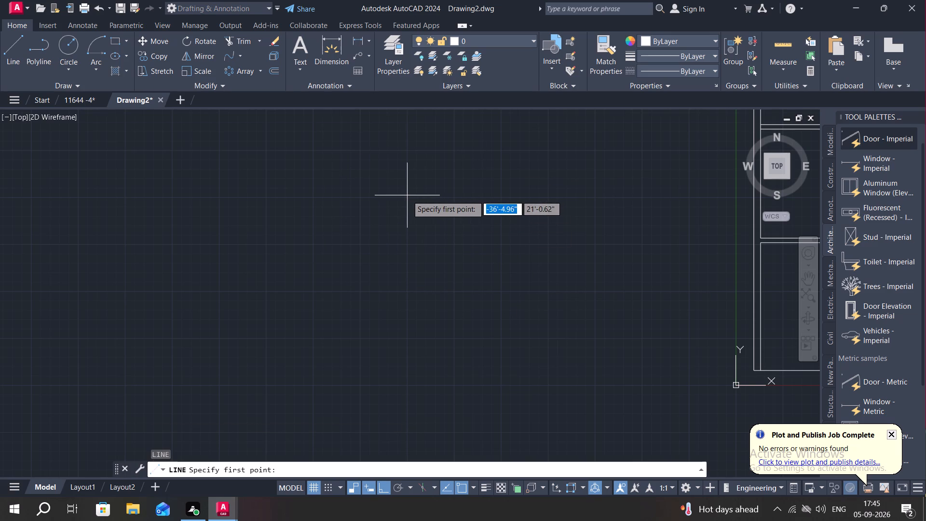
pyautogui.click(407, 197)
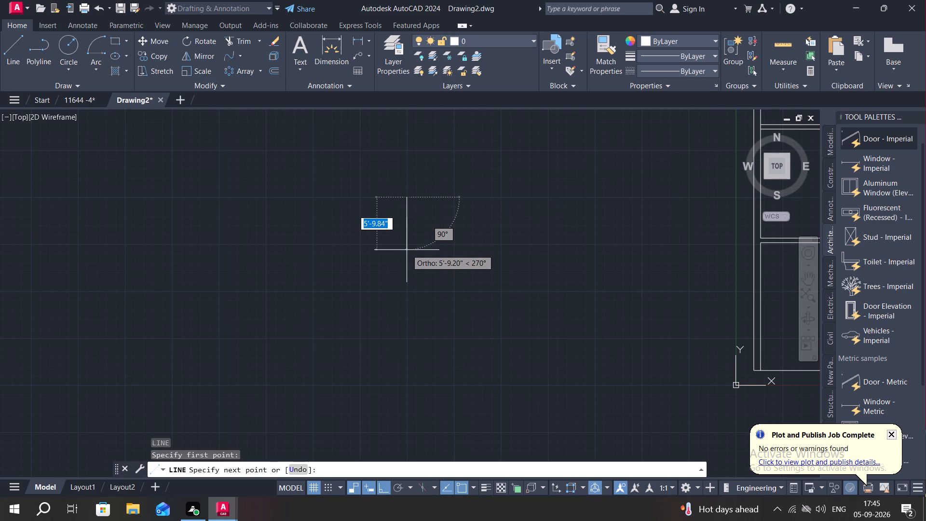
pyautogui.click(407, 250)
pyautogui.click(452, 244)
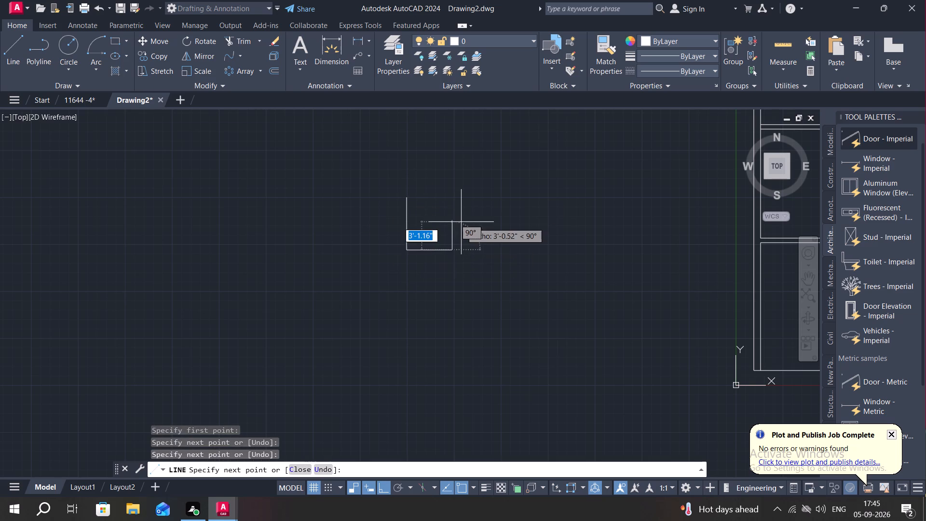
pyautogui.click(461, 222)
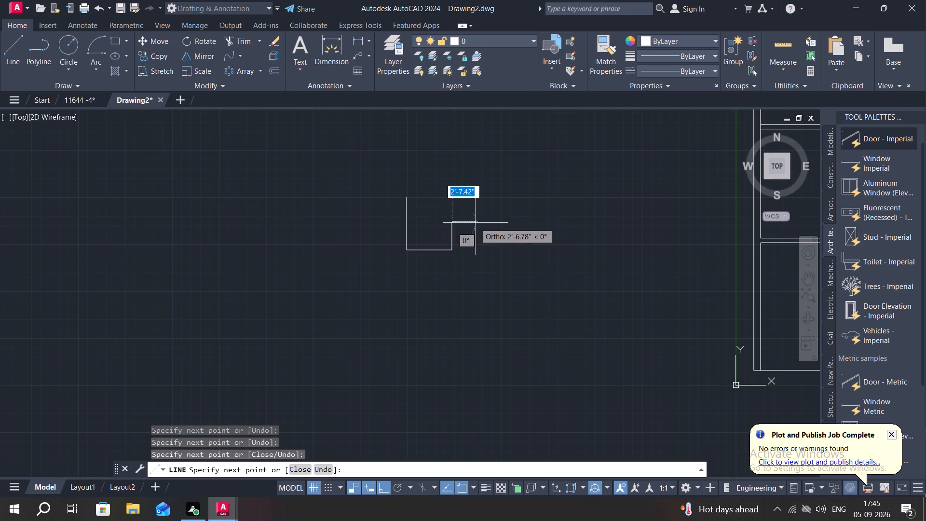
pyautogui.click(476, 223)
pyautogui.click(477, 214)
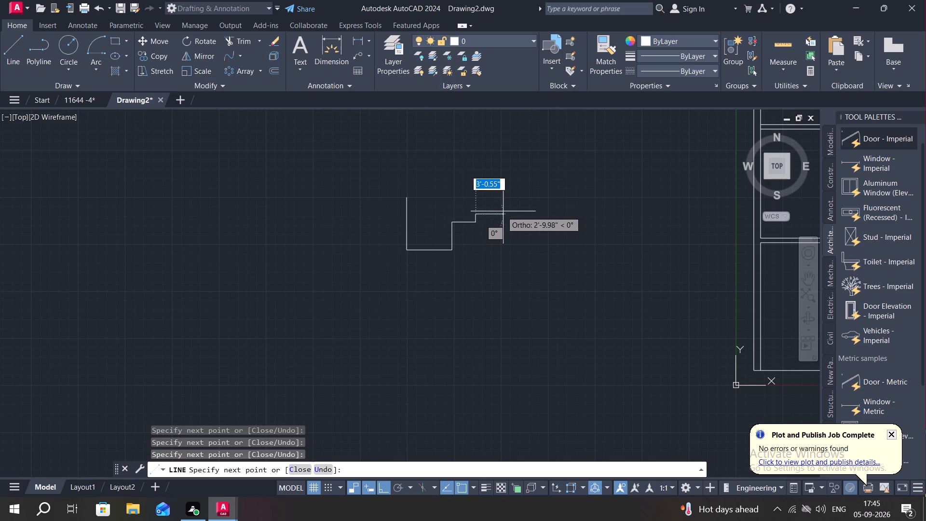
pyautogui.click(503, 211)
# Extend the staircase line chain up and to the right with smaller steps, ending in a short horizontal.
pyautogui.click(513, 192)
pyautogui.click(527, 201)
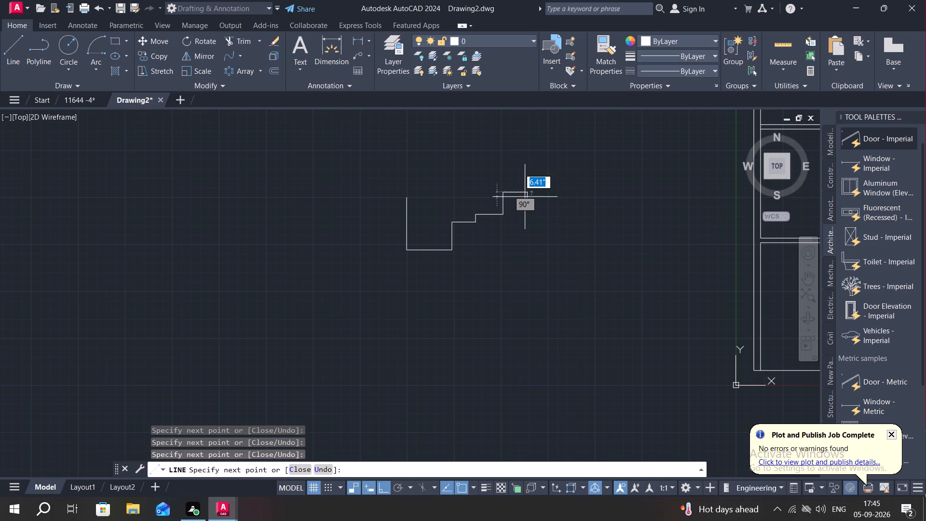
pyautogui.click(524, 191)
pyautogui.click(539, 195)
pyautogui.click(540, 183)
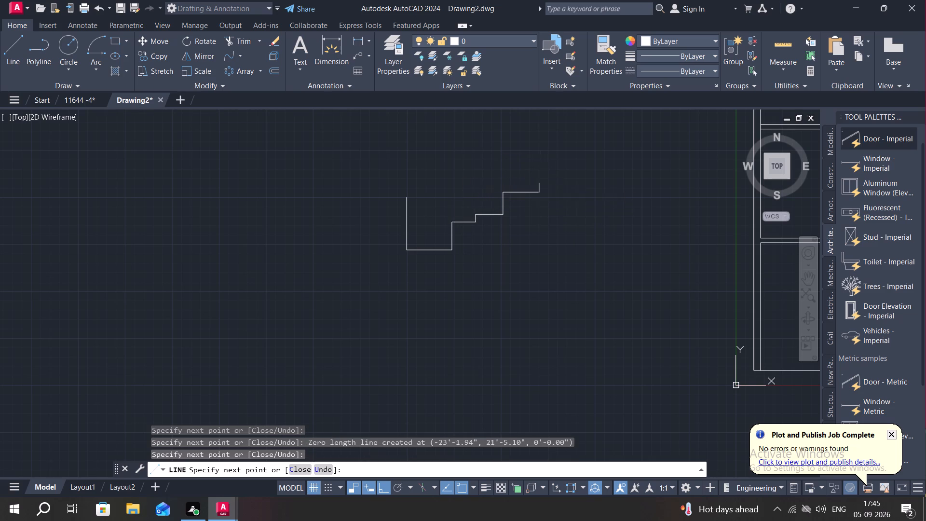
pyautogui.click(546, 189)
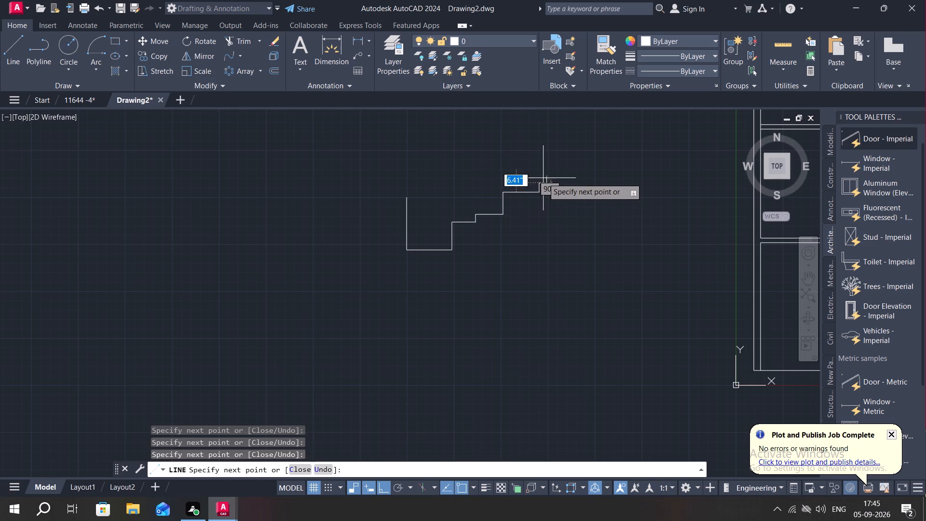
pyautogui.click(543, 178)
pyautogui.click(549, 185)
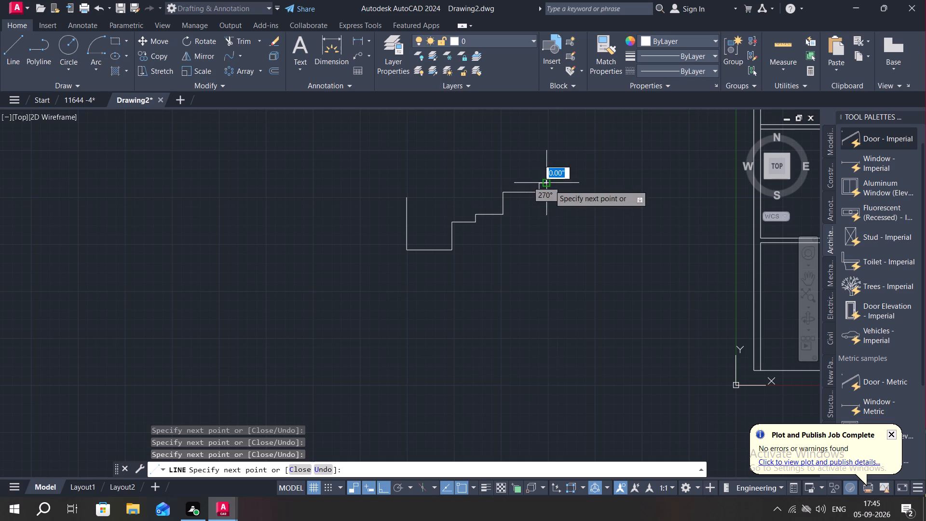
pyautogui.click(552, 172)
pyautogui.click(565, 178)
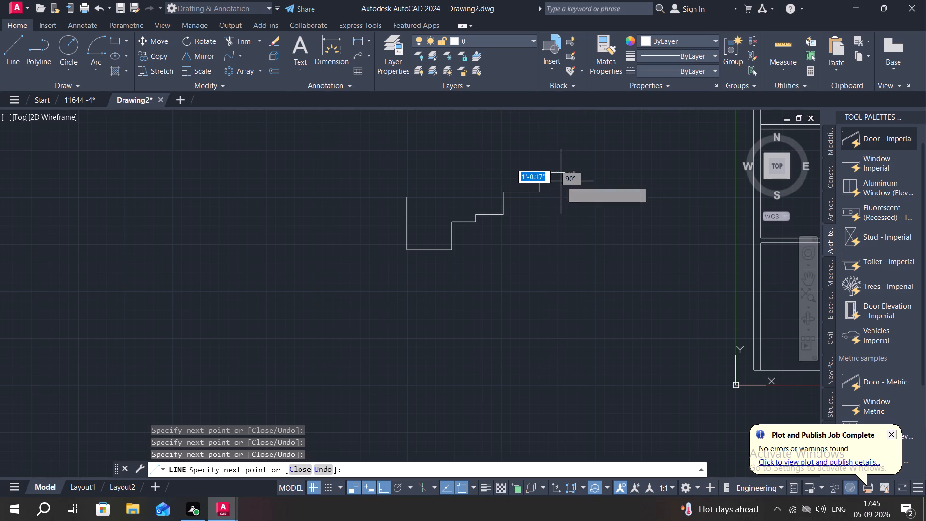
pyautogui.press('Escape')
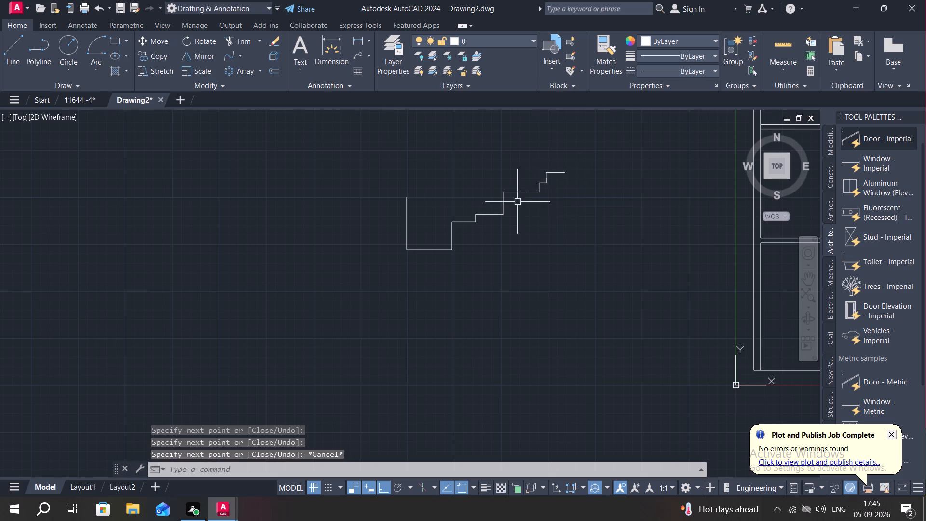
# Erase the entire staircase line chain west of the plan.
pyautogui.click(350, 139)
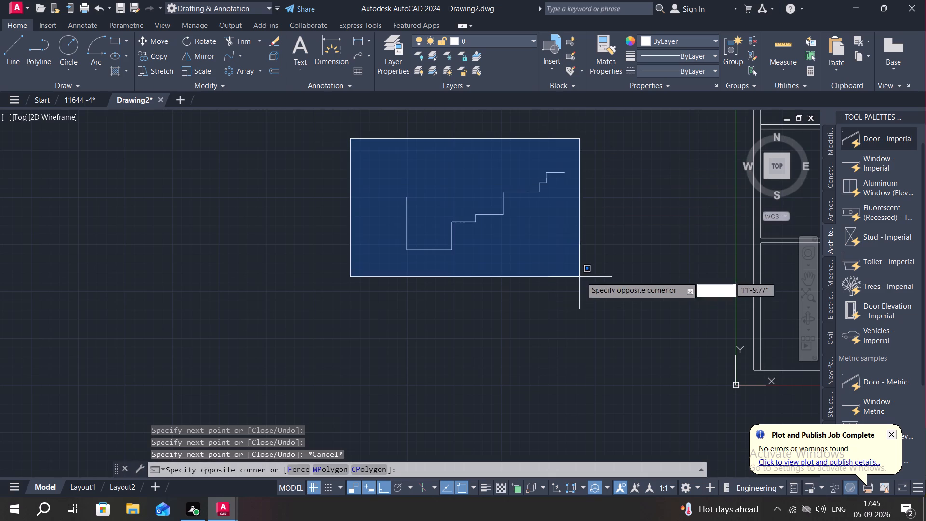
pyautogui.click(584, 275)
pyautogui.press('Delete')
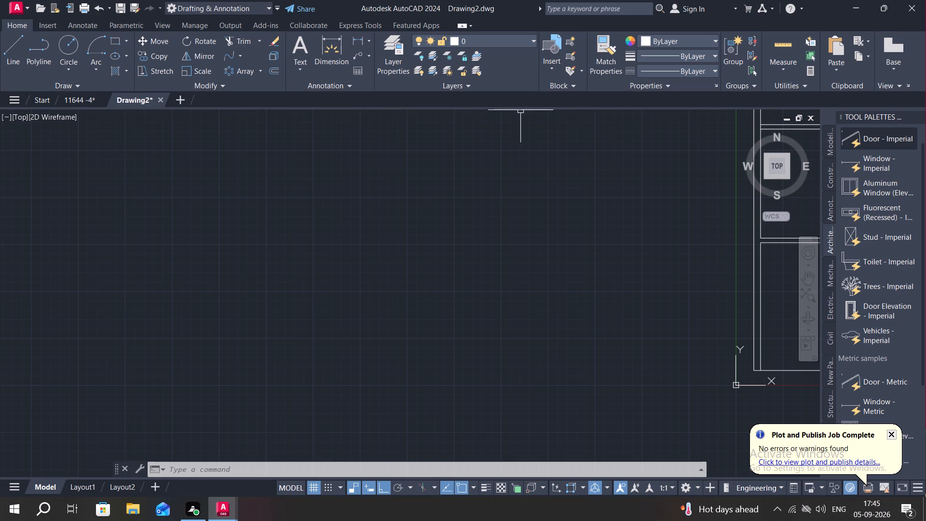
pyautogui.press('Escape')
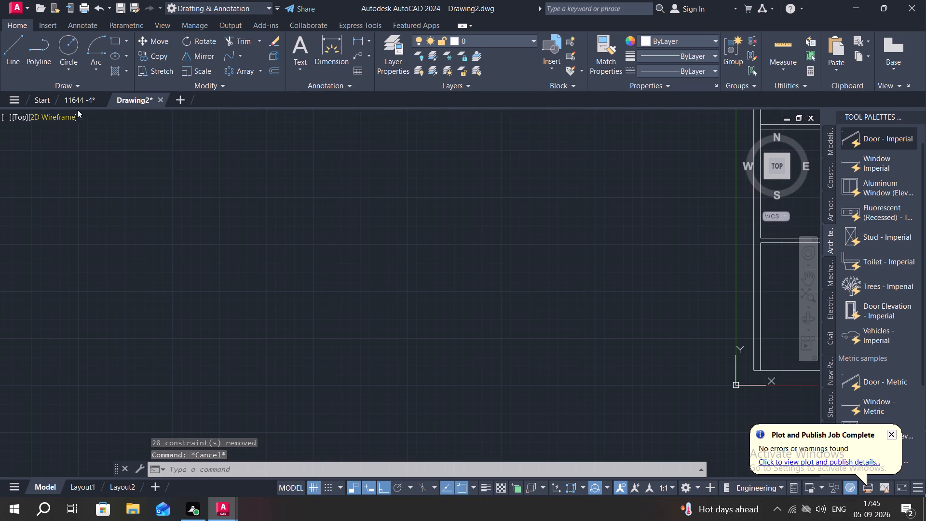
# Draw a perpendicular line chain west of the plan, forming a top edge, long left side, narrow inward notch and lower block's base.
pyautogui.click(12, 42)
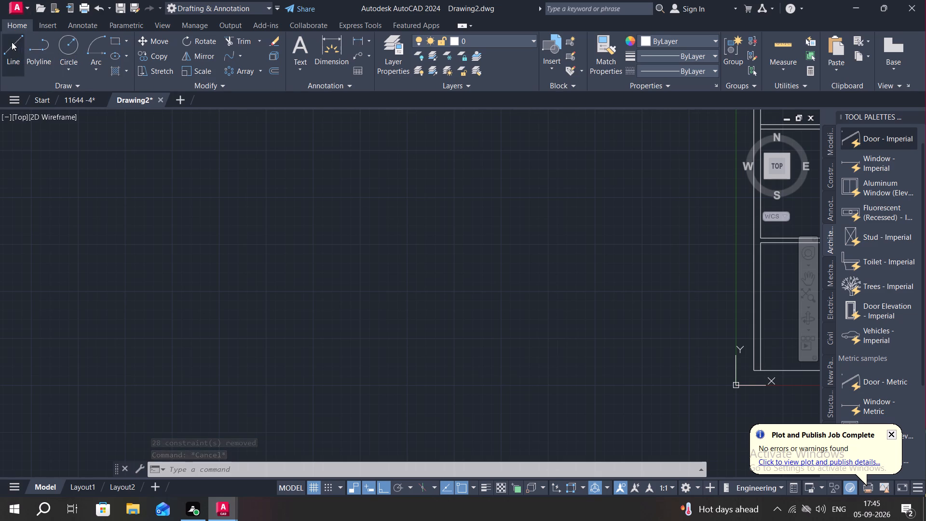
pyautogui.click(185, 147)
pyautogui.click(220, 151)
pyautogui.click(218, 170)
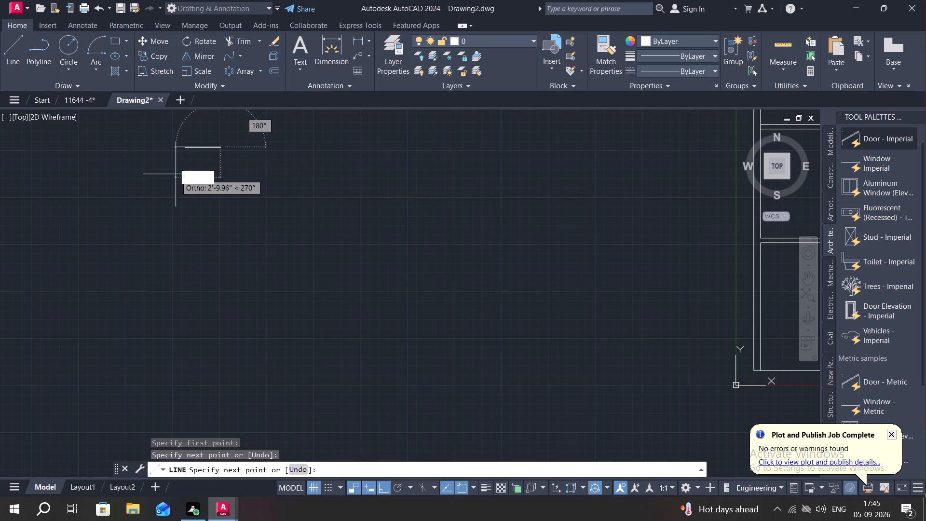
pyautogui.click(172, 173)
pyautogui.click(169, 195)
pyautogui.click(199, 192)
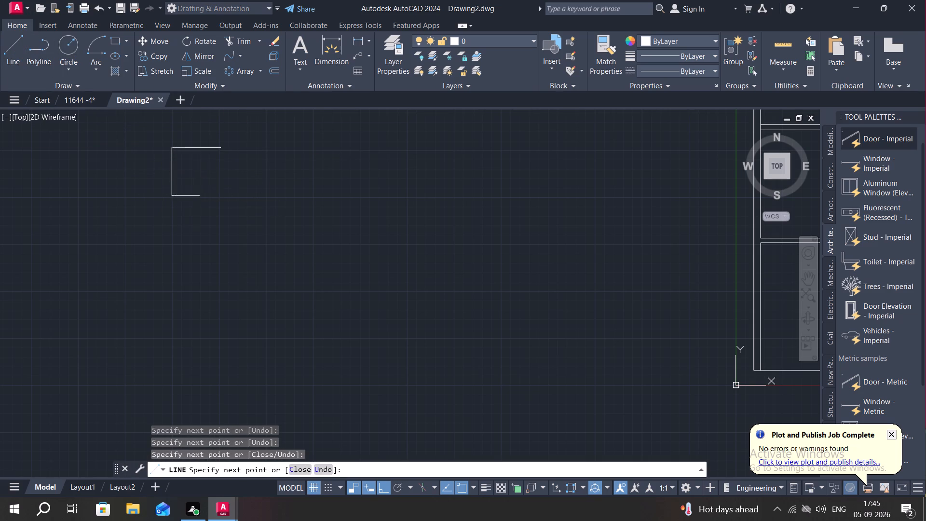
pyautogui.click(198, 202)
pyautogui.click(170, 212)
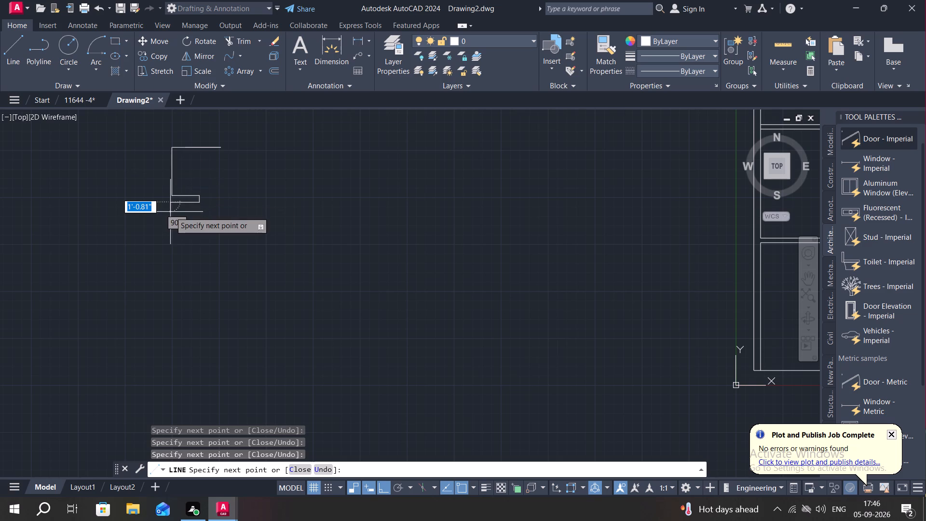
pyautogui.click(175, 226)
pyautogui.click(197, 223)
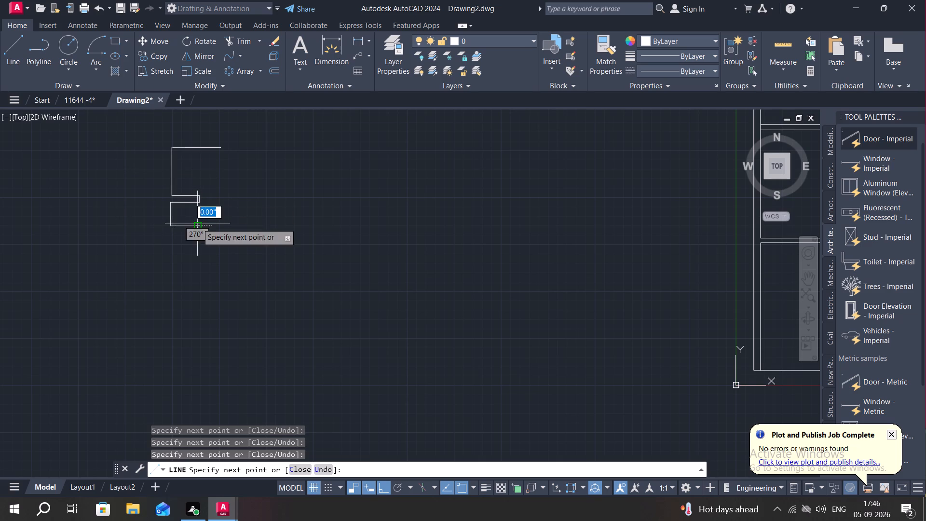
# Continue the line chain up the right side with rises about 2'-10" and 2'-5", closing it at the top edge's right end.
pyautogui.click(195, 208)
pyautogui.click(220, 206)
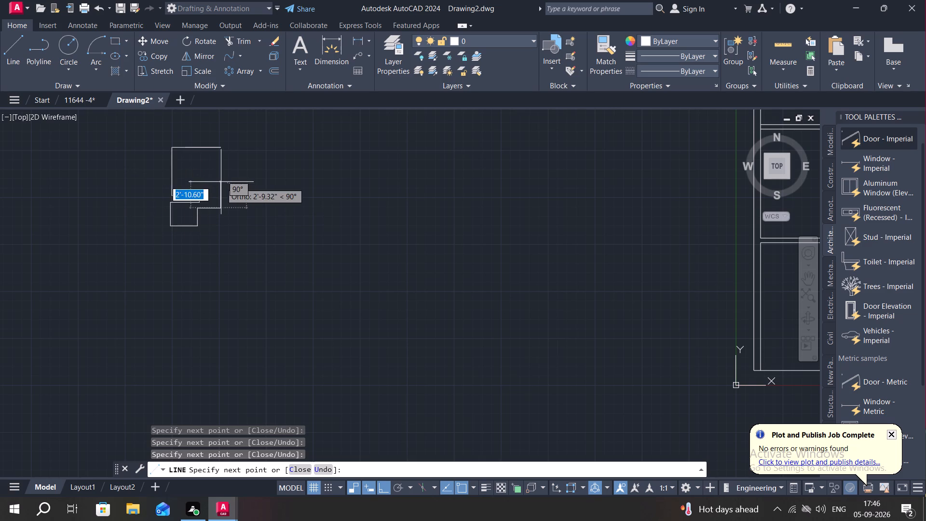
pyautogui.click(221, 182)
pyautogui.click(199, 178)
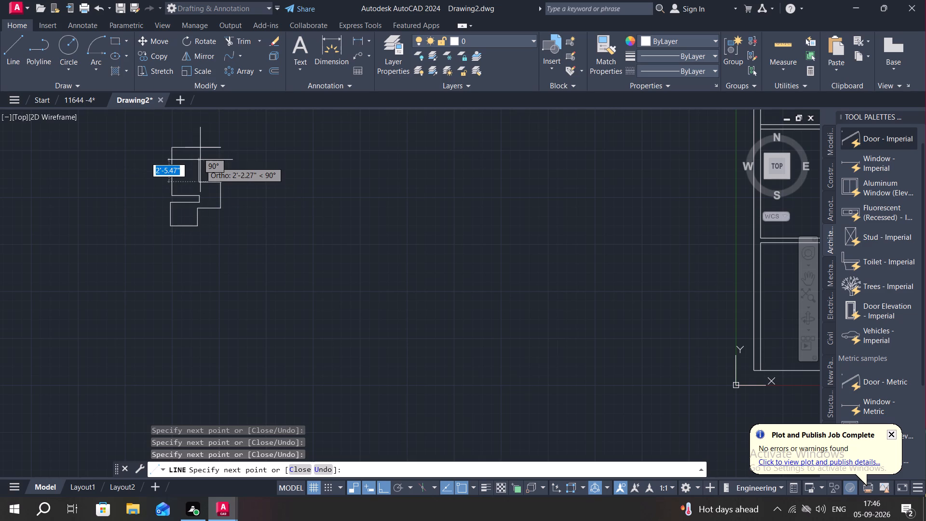
pyautogui.click(200, 160)
pyautogui.click(218, 164)
pyautogui.click(218, 157)
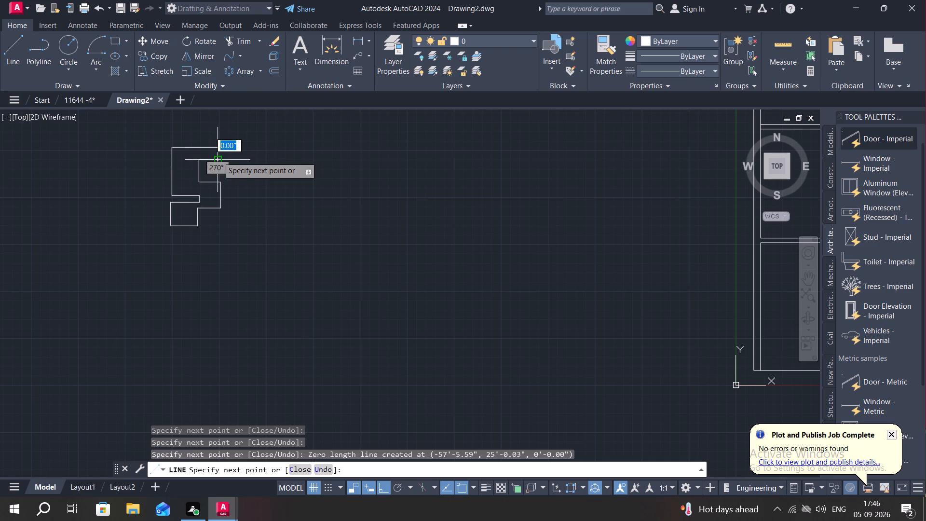
pyautogui.click(193, 159)
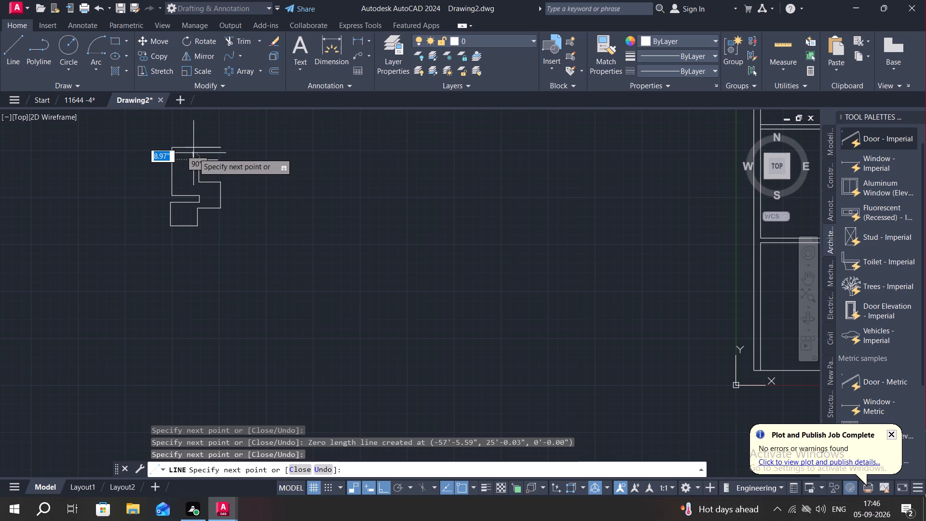
pyautogui.click(204, 163)
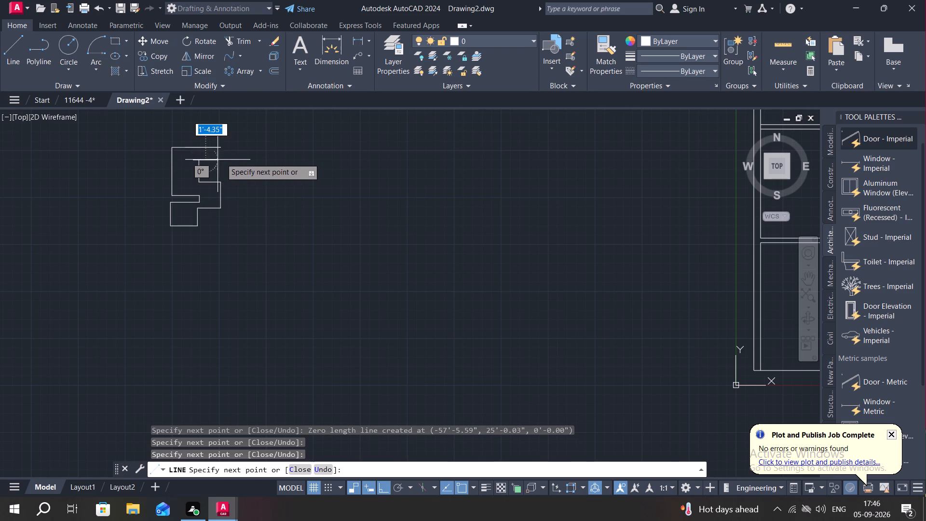
pyautogui.click(221, 154)
pyautogui.click(222, 146)
pyautogui.press('Escape')
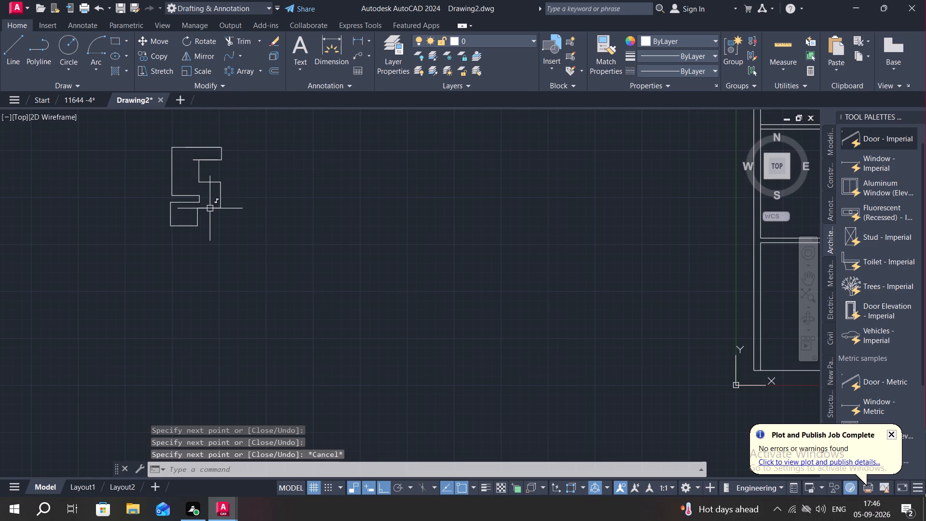
# Draw a stepped polyline right of the S-shaped figure, with a left side, a base about 5'-9" wide, and an upper box ending in a top edge.
pyautogui.moveTo(221, 210); pyautogui.dragTo(259, 209, button='middle')
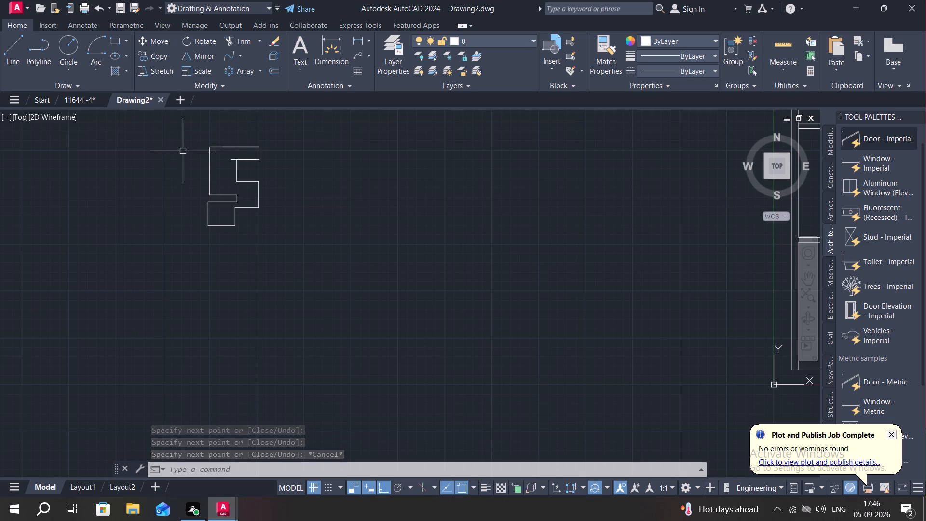
pyautogui.click(39, 53)
pyautogui.click(298, 208)
pyautogui.click(310, 155)
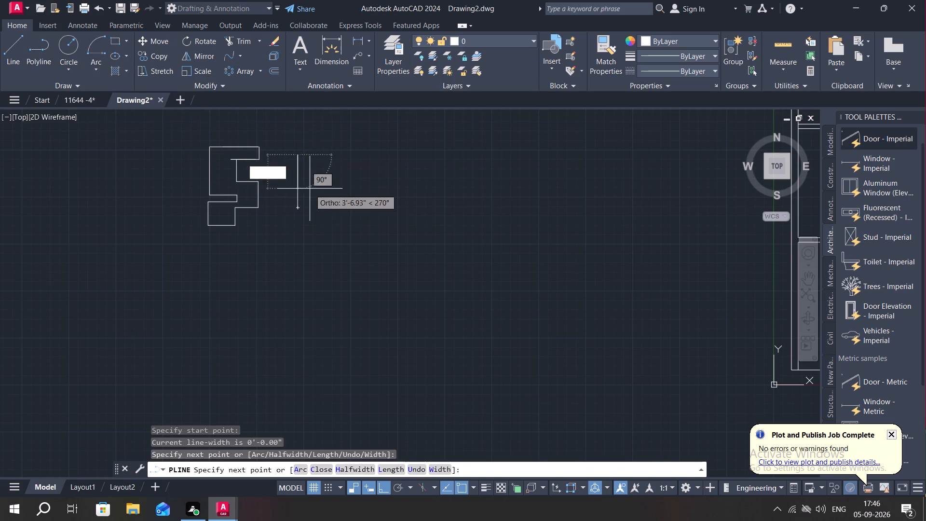
pyautogui.click(317, 208)
pyautogui.click(349, 192)
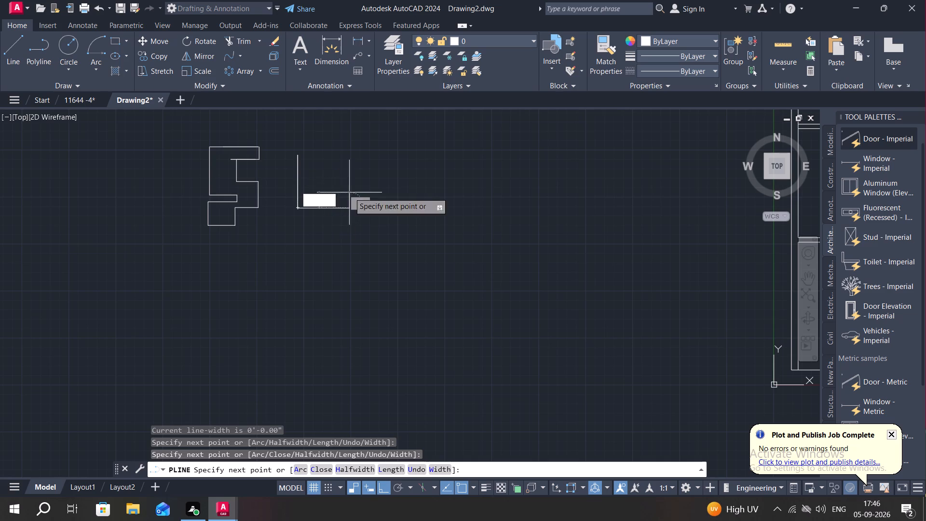
pyautogui.click(338, 184)
pyautogui.click(323, 184)
pyautogui.click(322, 171)
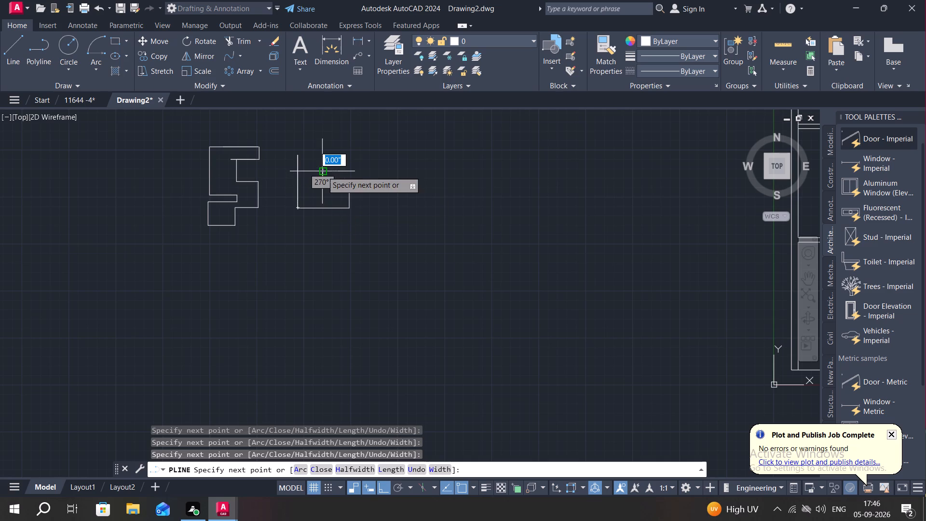
pyautogui.click(355, 168)
pyautogui.click(360, 137)
pyautogui.click(313, 138)
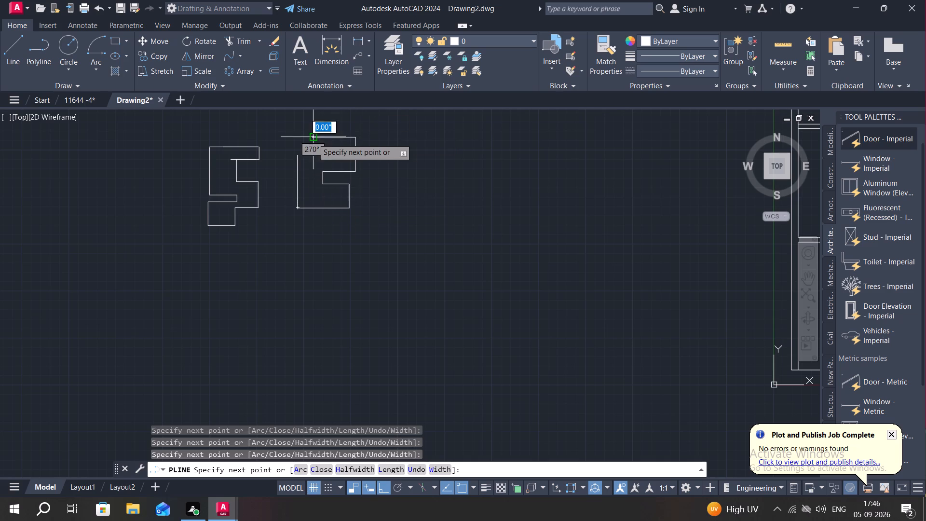
# Continue the polyline with an inner vertical, diagonals through existing corners and a left rise about 3'-6", returning to the base's left corner.
pyautogui.click(313, 133)
pyautogui.click(333, 132)
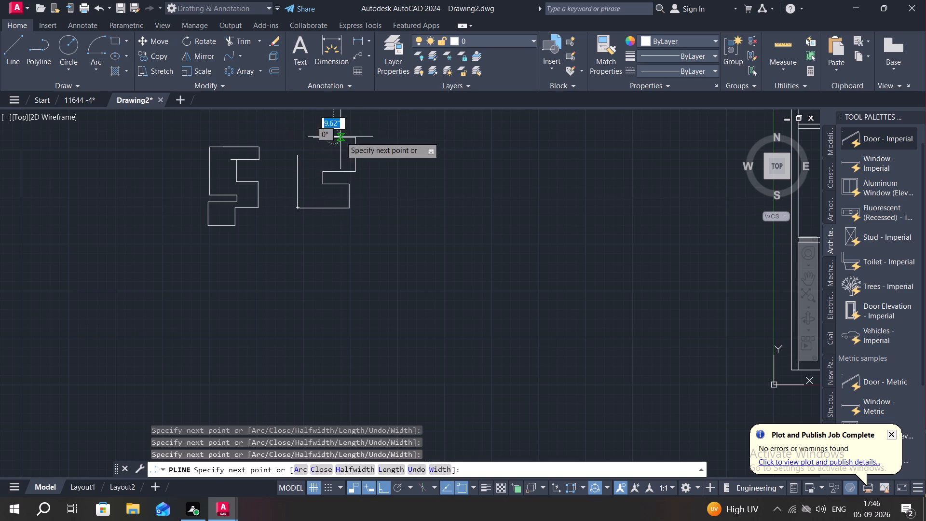
pyautogui.click(341, 137)
pyautogui.click(332, 163)
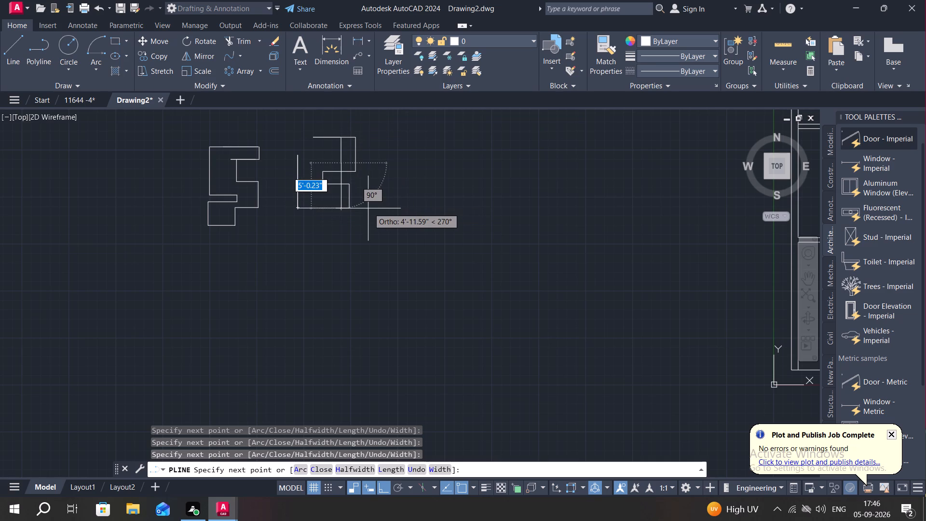
pyautogui.click(313, 136)
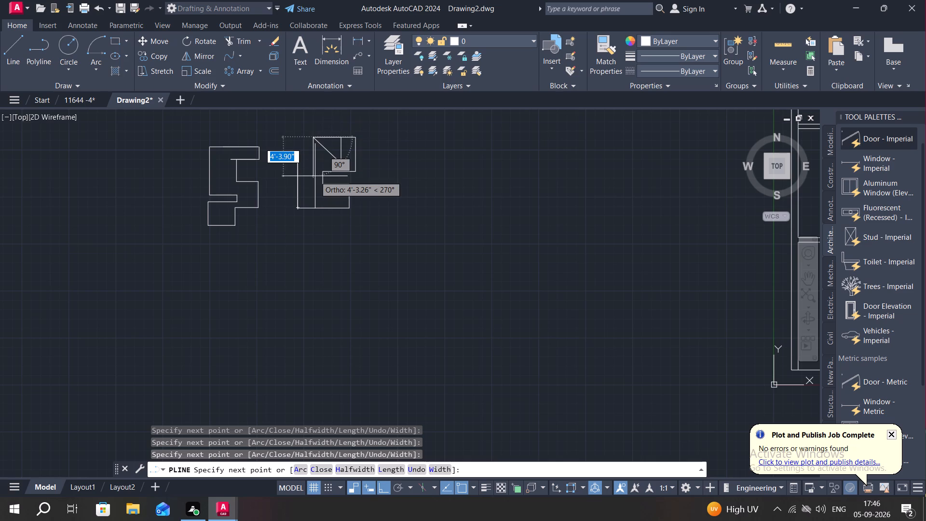
pyautogui.click(320, 172)
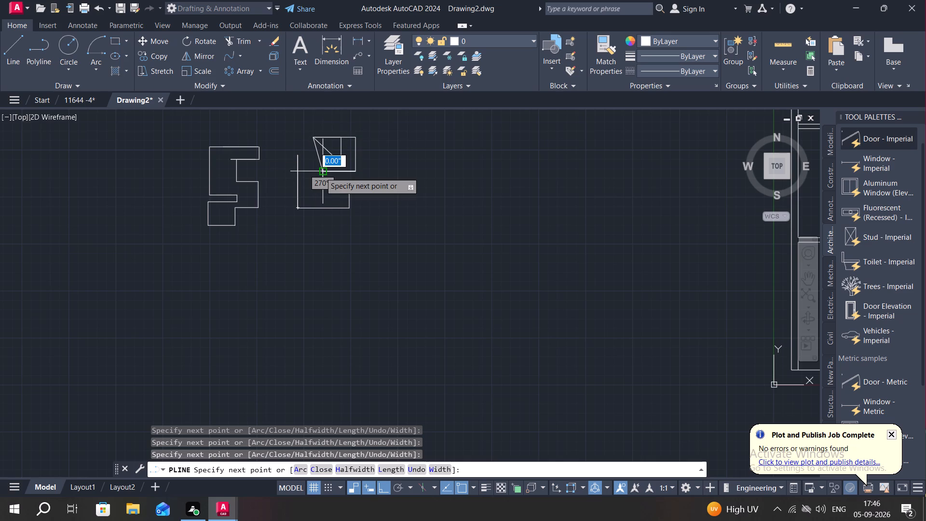
pyautogui.click(320, 173)
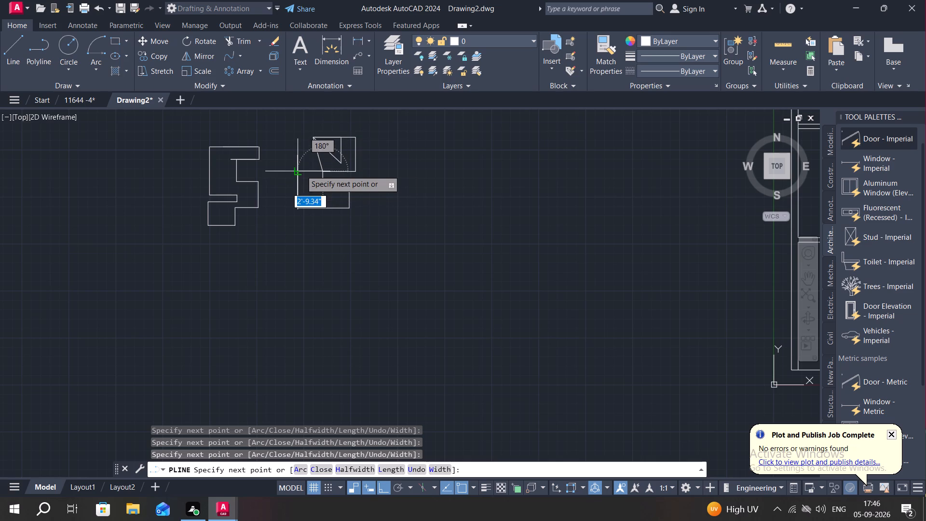
pyautogui.click(301, 170)
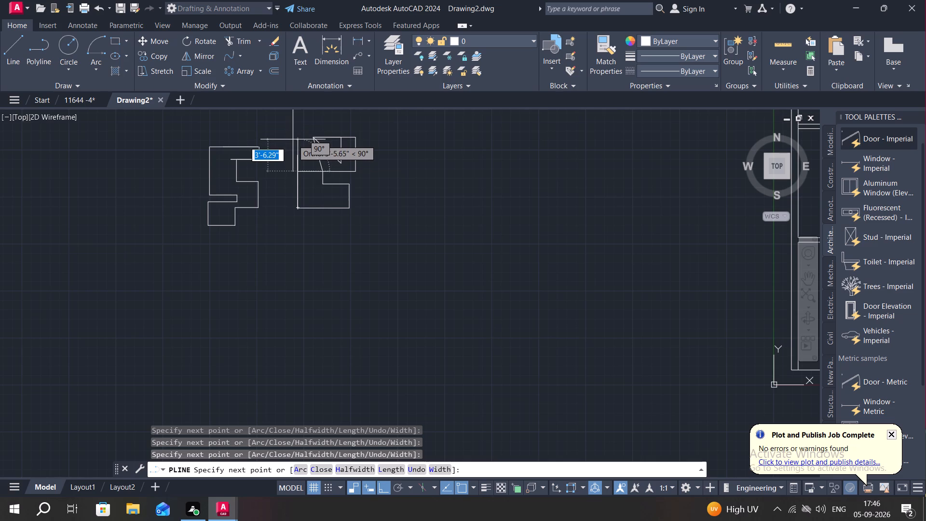
pyautogui.click(293, 139)
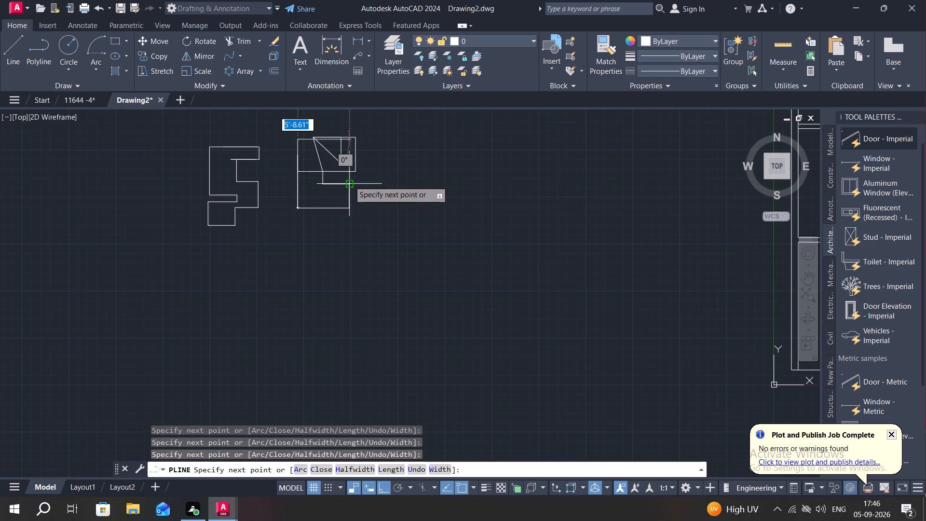
pyautogui.click(345, 186)
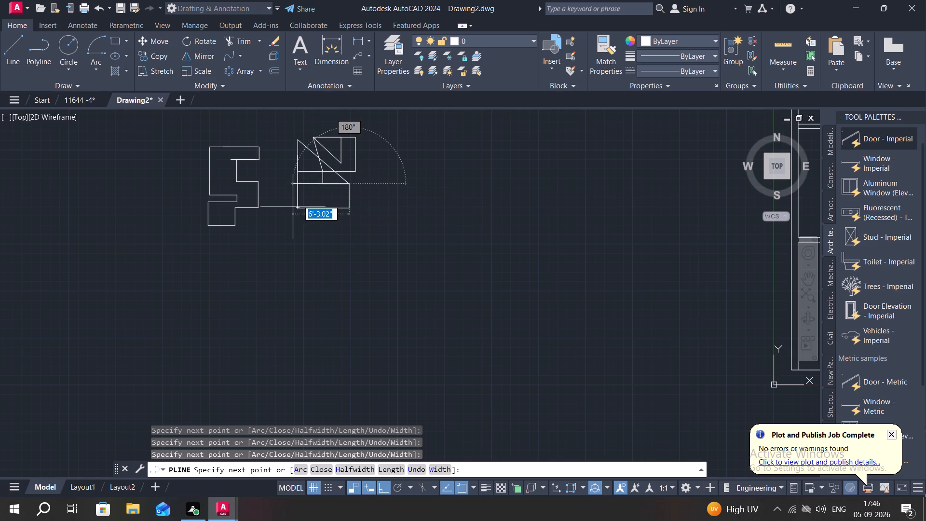
pyautogui.click(298, 209)
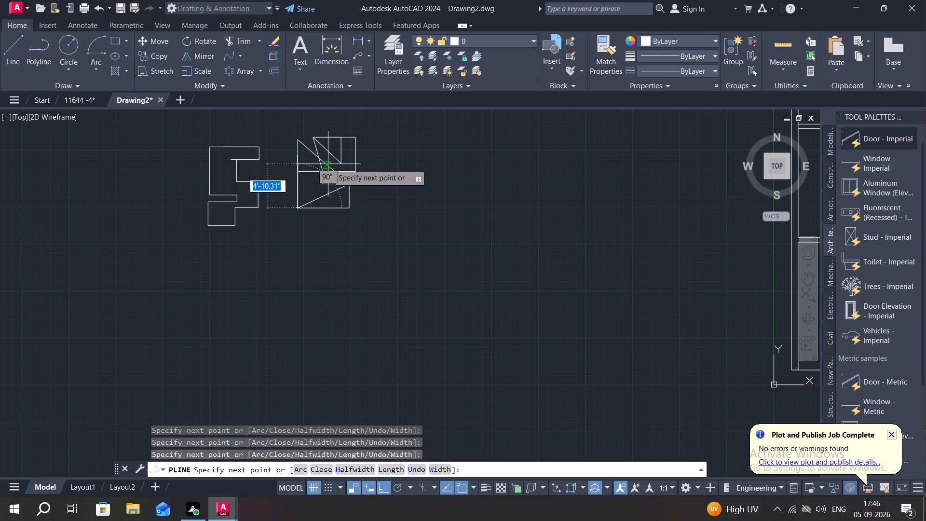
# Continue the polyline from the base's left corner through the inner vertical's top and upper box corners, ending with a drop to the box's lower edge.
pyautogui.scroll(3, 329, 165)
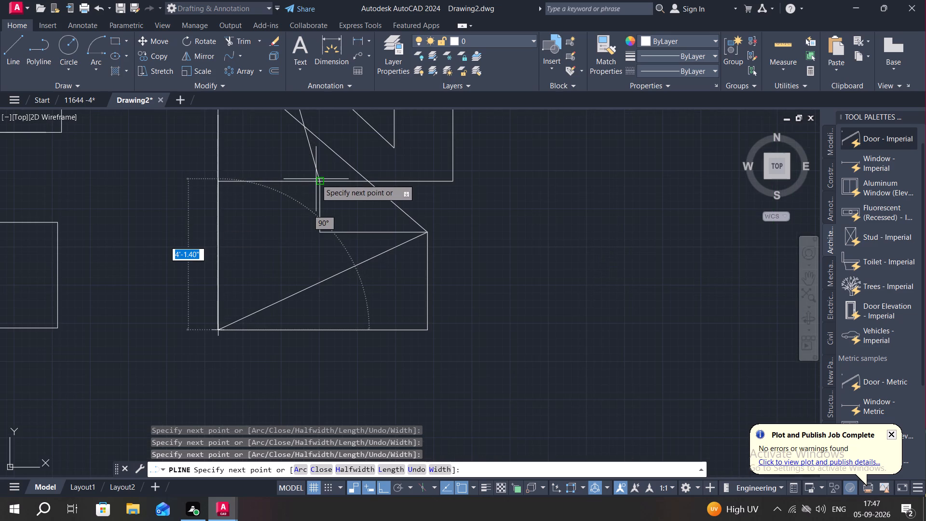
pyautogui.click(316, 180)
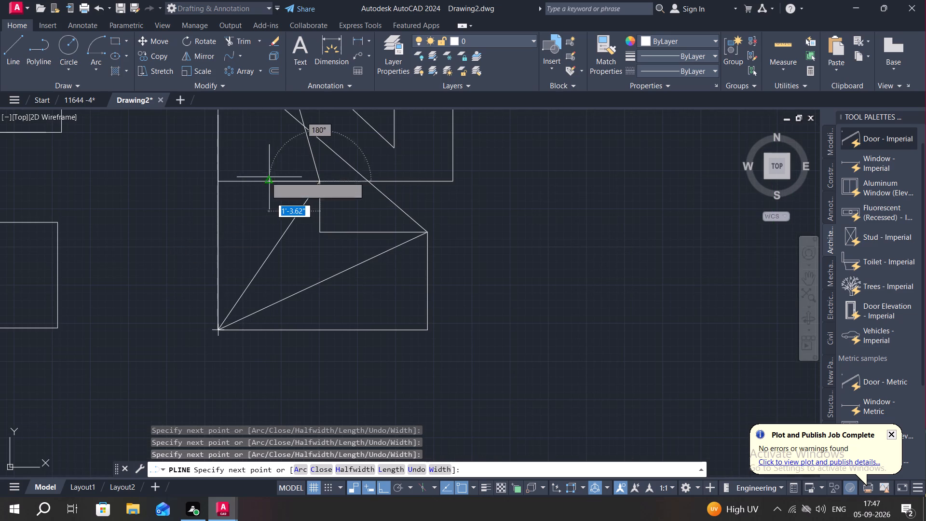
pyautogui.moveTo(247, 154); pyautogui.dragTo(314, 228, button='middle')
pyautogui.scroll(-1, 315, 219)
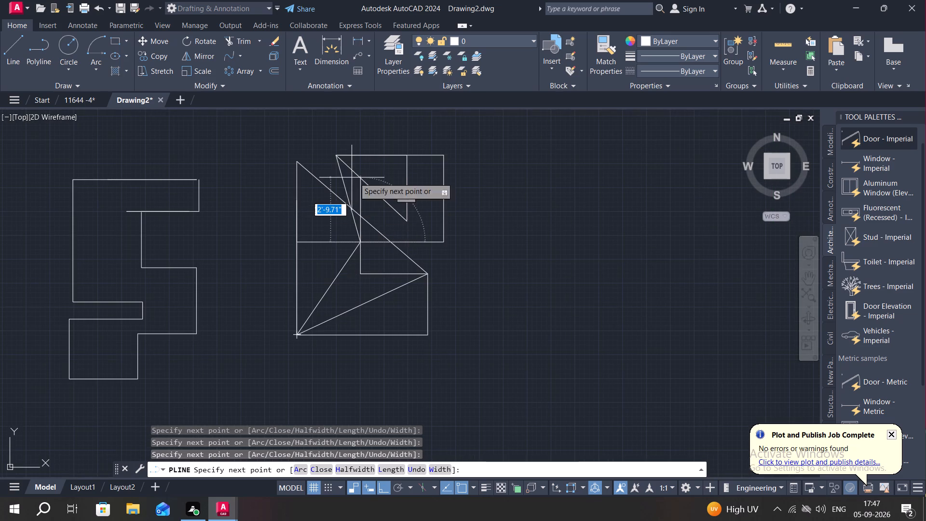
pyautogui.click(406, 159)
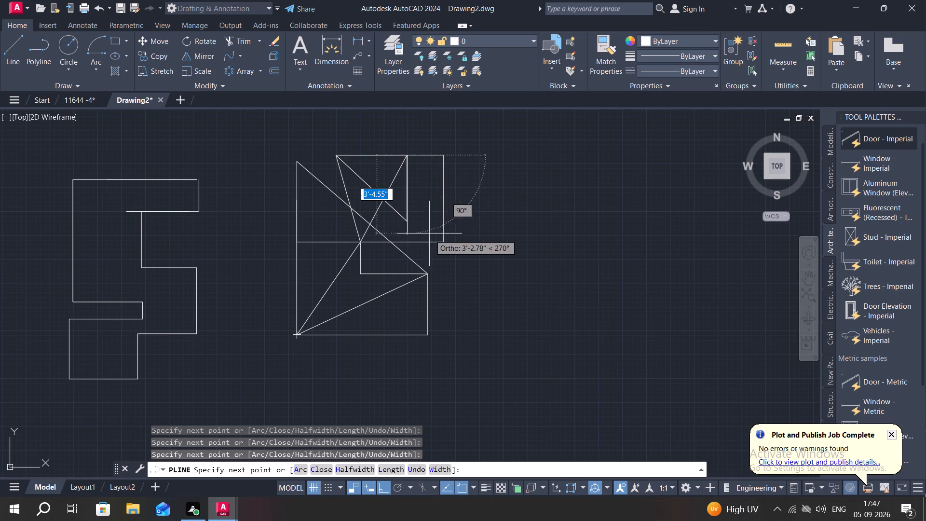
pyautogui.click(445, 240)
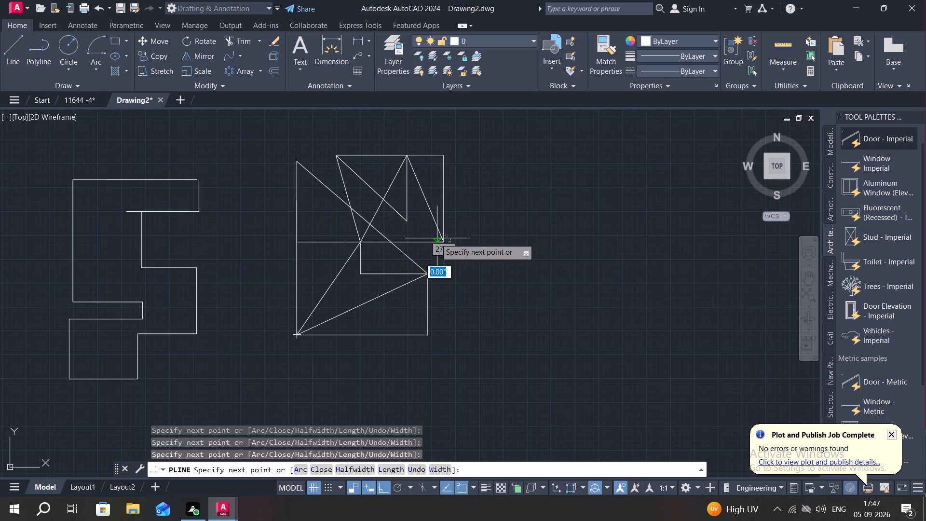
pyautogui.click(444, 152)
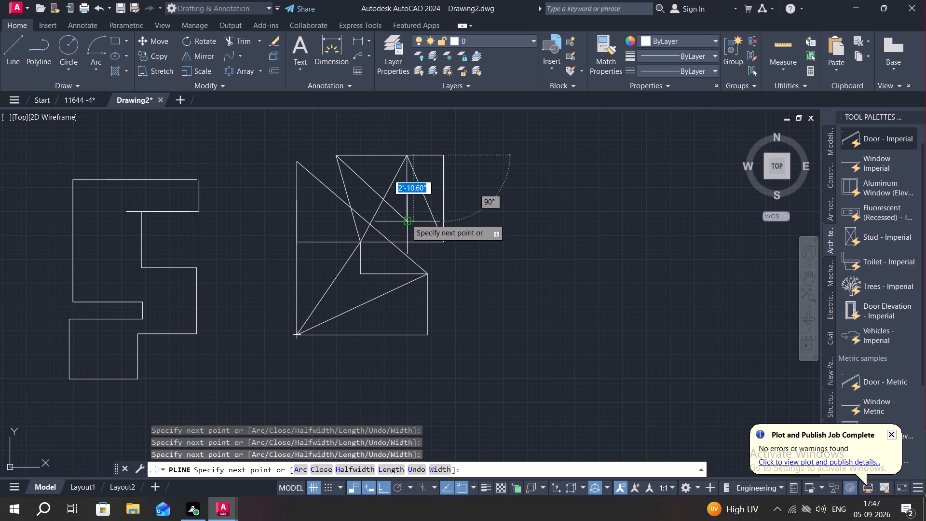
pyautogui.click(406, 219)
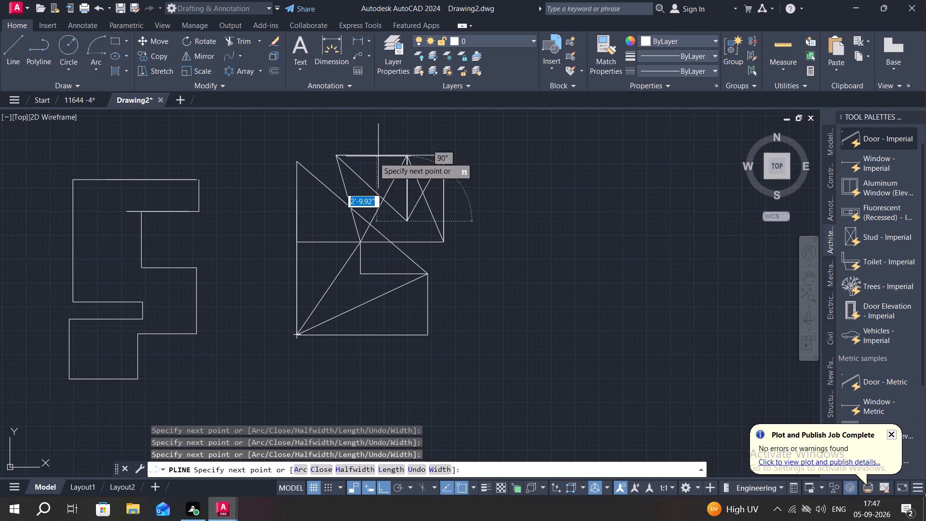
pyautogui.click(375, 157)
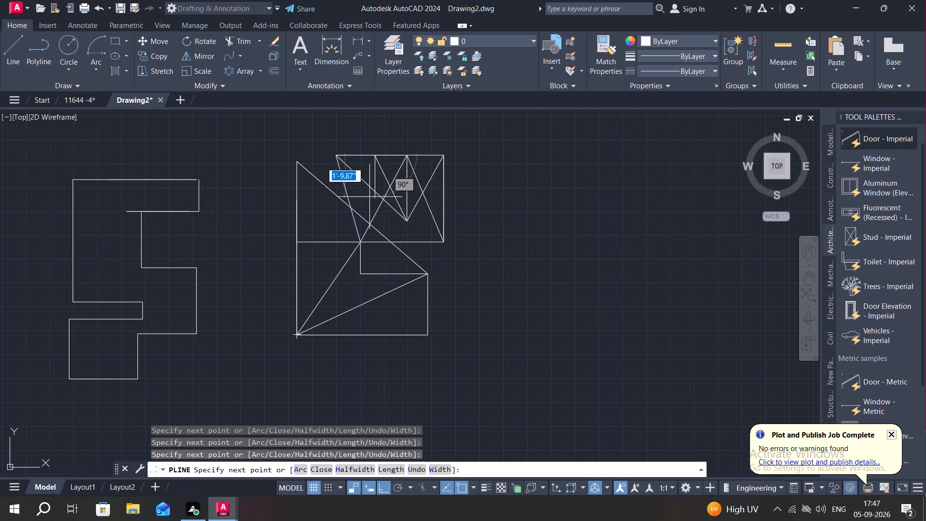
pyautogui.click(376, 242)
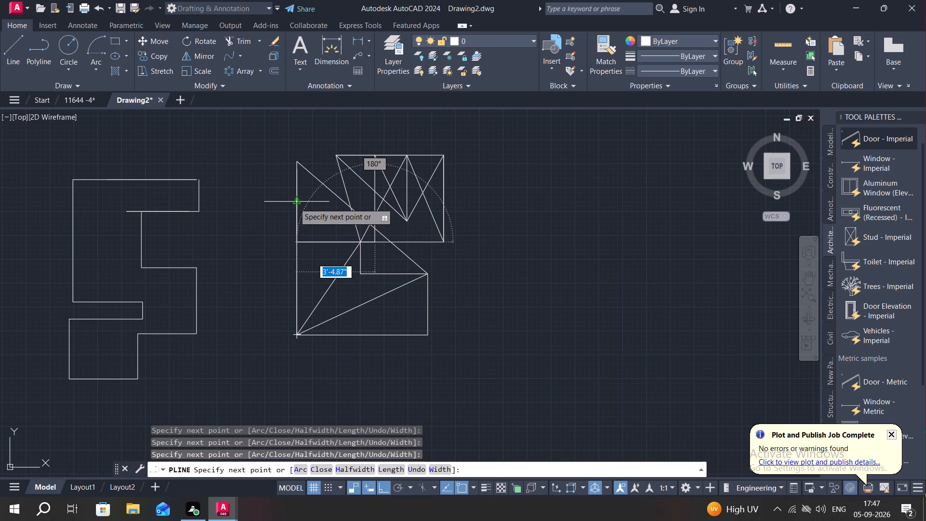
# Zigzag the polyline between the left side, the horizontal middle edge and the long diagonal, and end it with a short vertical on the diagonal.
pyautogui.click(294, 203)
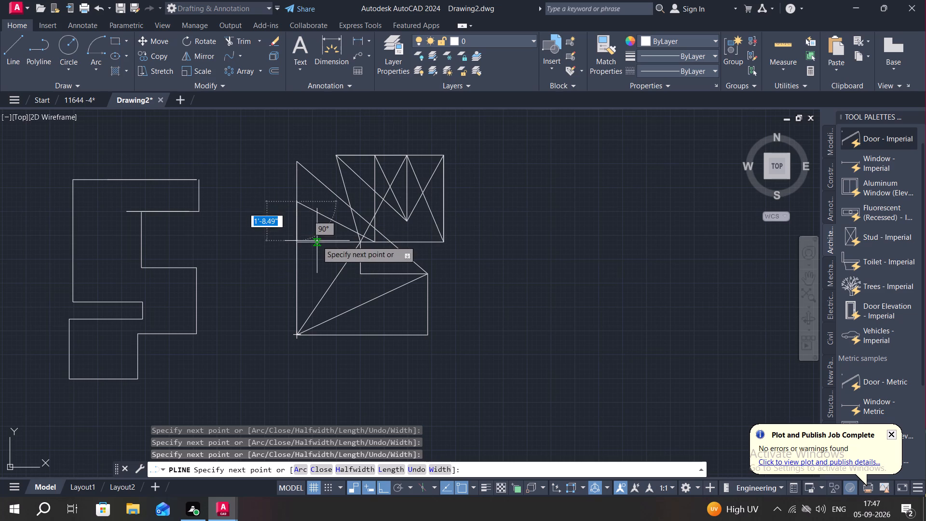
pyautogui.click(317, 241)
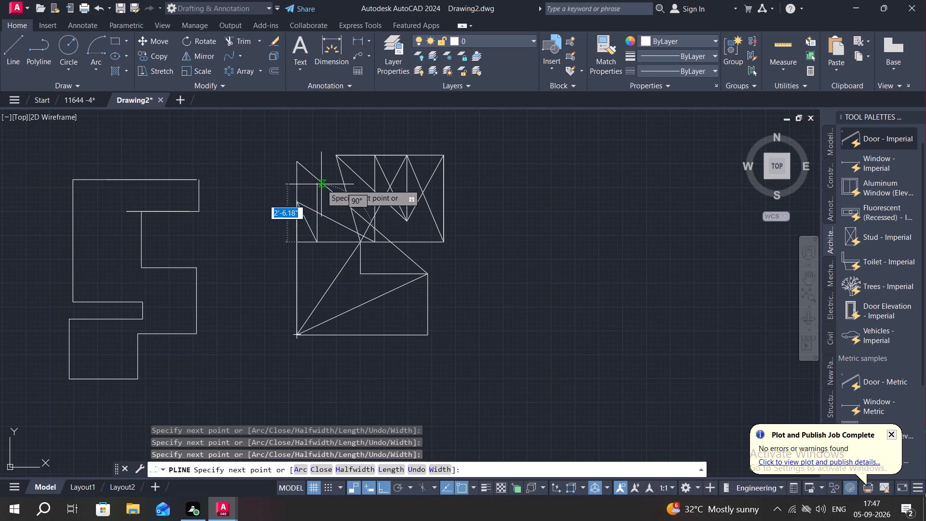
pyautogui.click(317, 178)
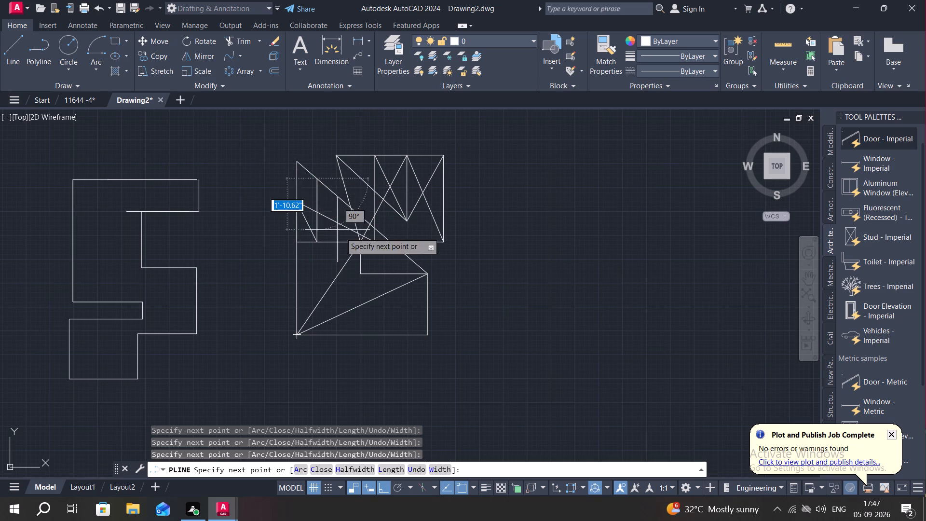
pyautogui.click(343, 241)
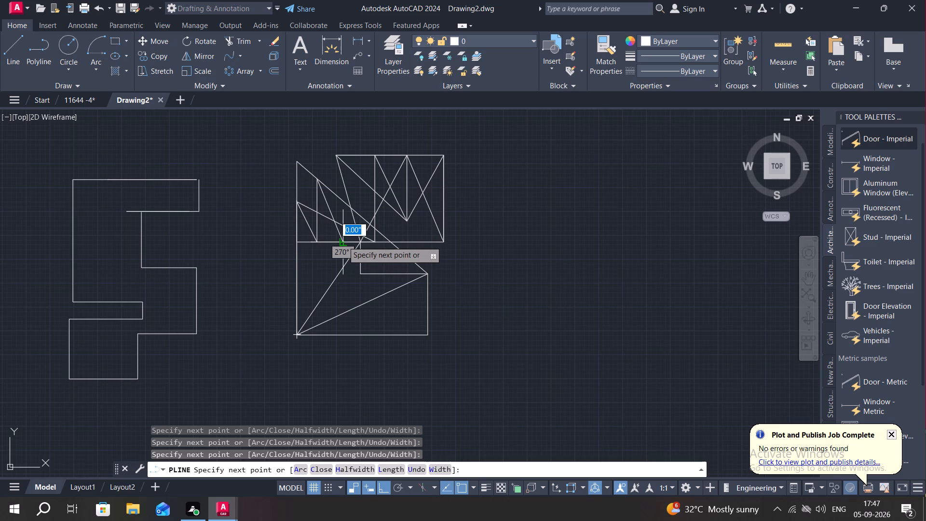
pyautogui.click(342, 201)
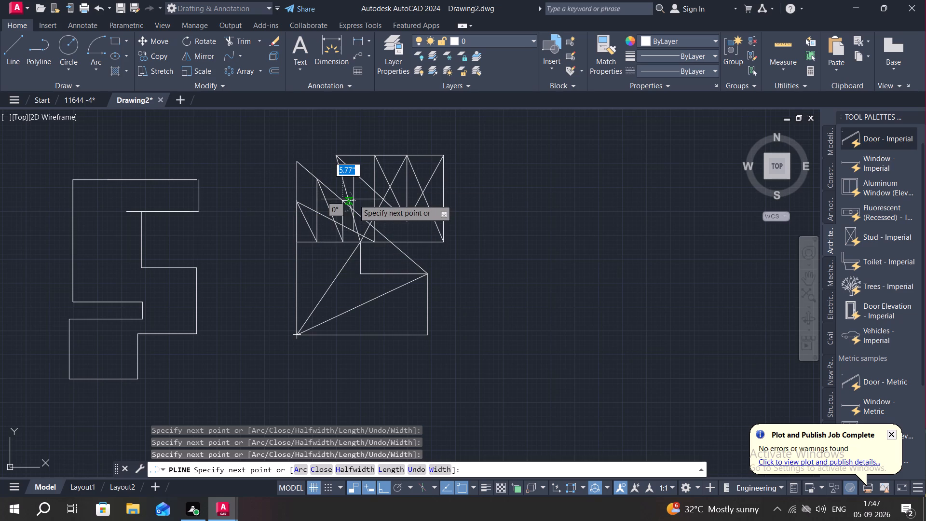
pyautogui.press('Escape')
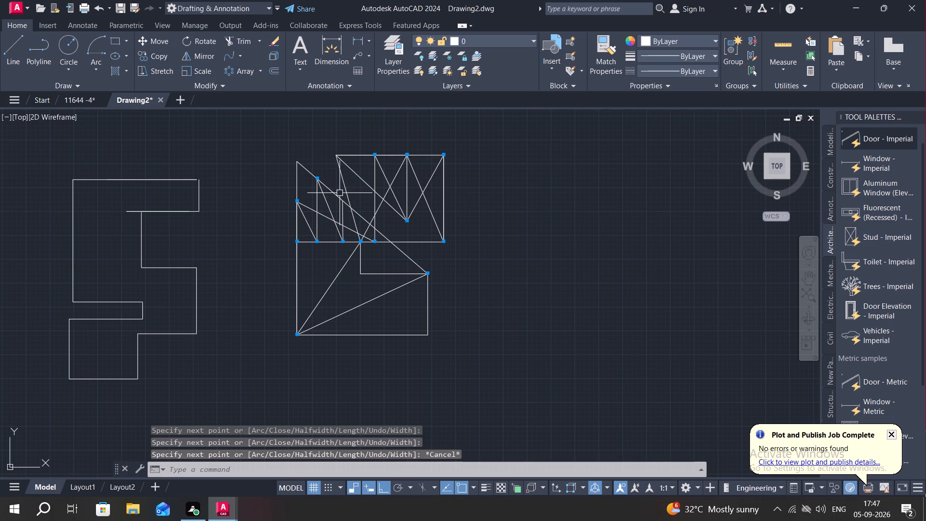
# Erase the whole stepped polyline figure east of the S-shaped figure.
pyautogui.click(275, 135)
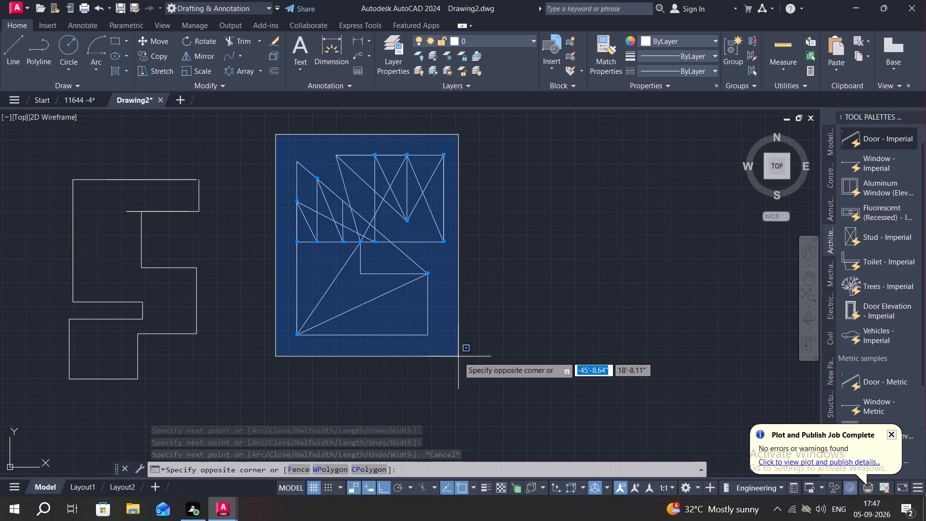
pyautogui.click(458, 356)
pyautogui.press('Delete')
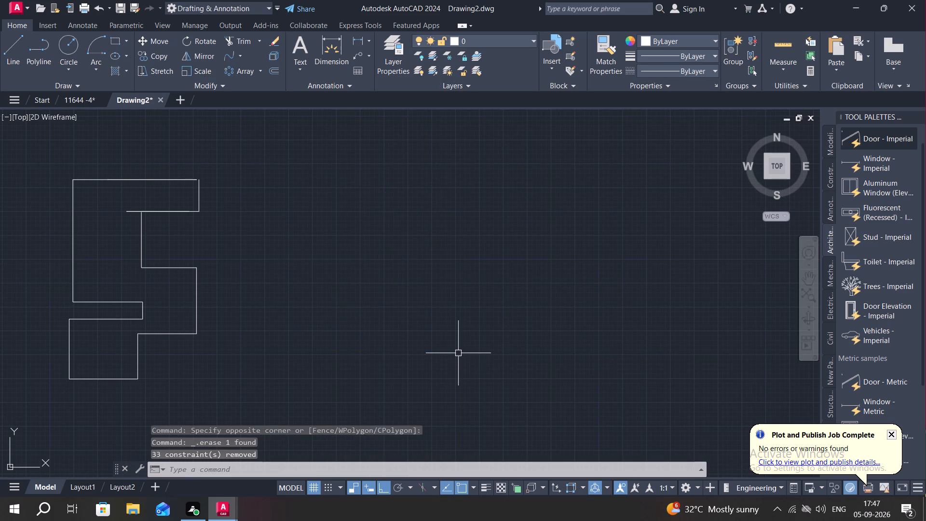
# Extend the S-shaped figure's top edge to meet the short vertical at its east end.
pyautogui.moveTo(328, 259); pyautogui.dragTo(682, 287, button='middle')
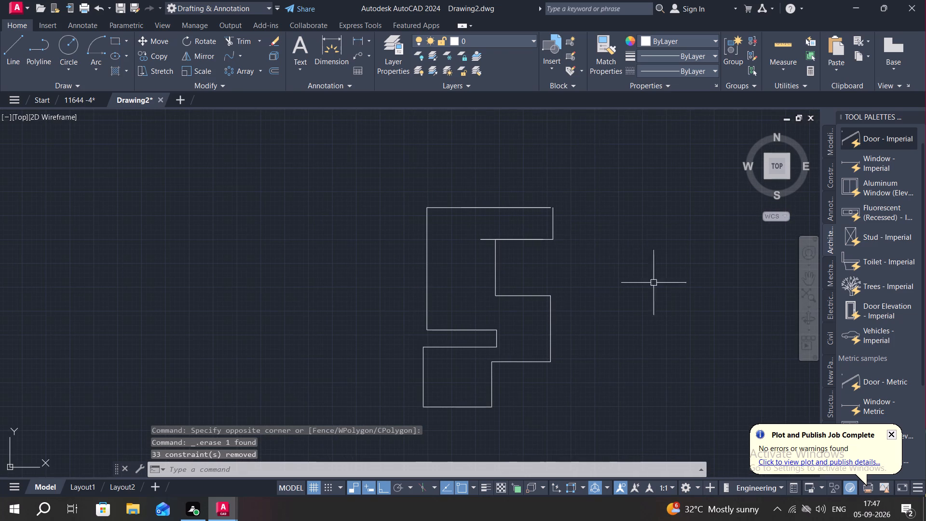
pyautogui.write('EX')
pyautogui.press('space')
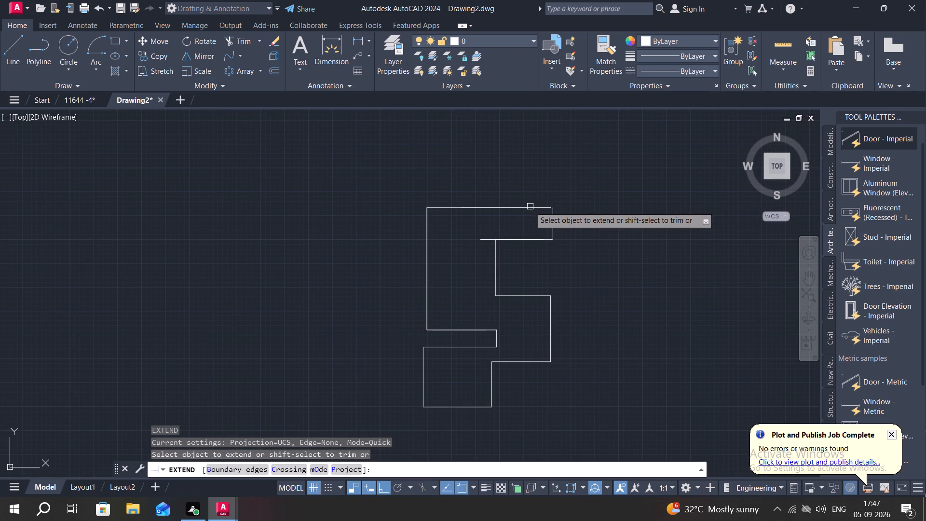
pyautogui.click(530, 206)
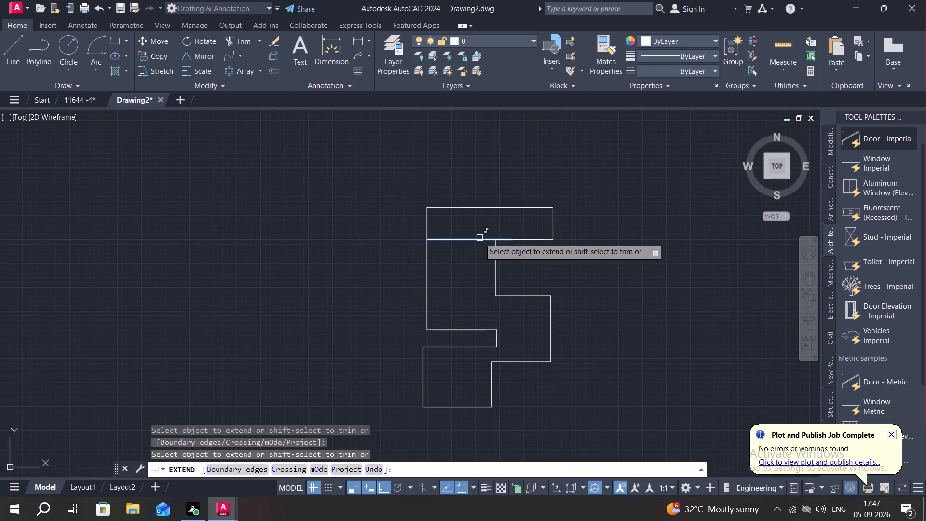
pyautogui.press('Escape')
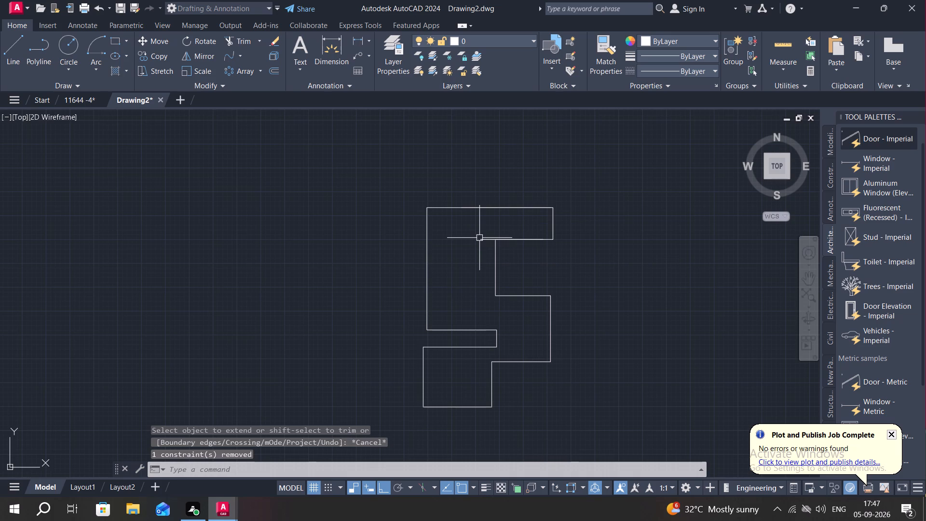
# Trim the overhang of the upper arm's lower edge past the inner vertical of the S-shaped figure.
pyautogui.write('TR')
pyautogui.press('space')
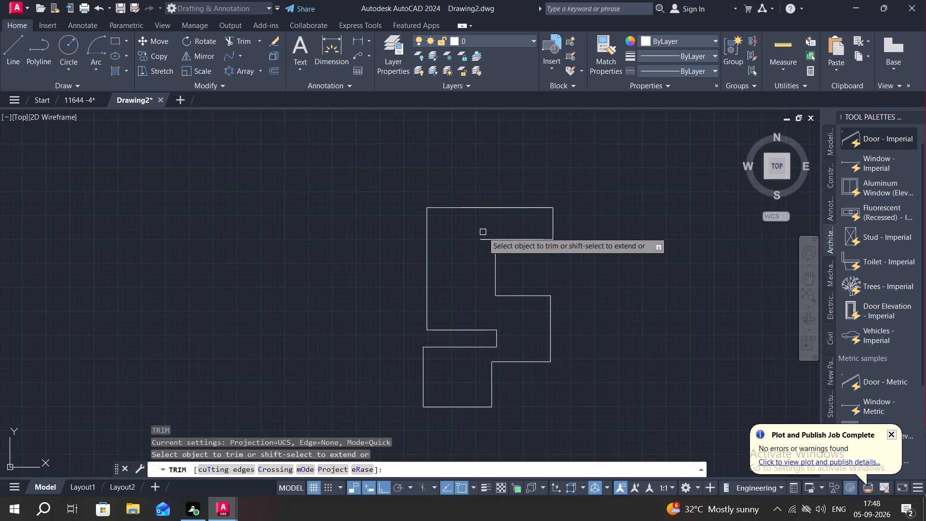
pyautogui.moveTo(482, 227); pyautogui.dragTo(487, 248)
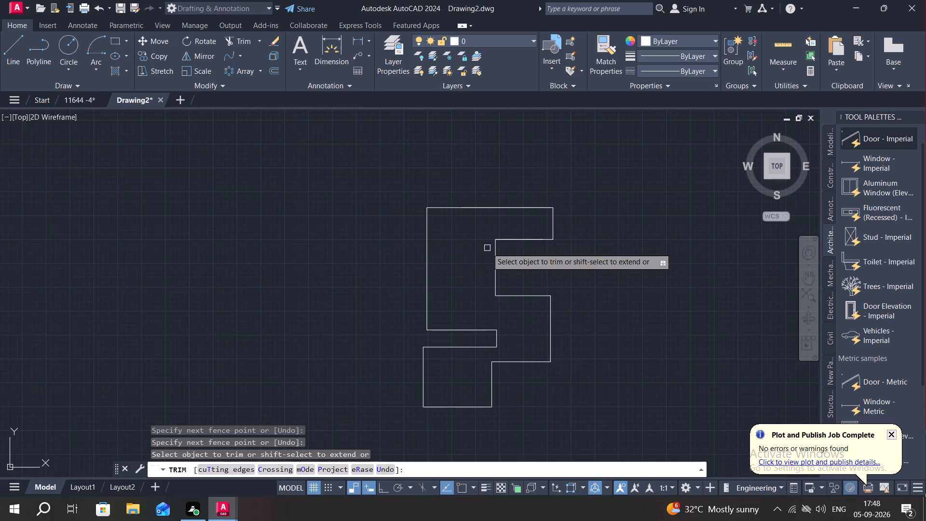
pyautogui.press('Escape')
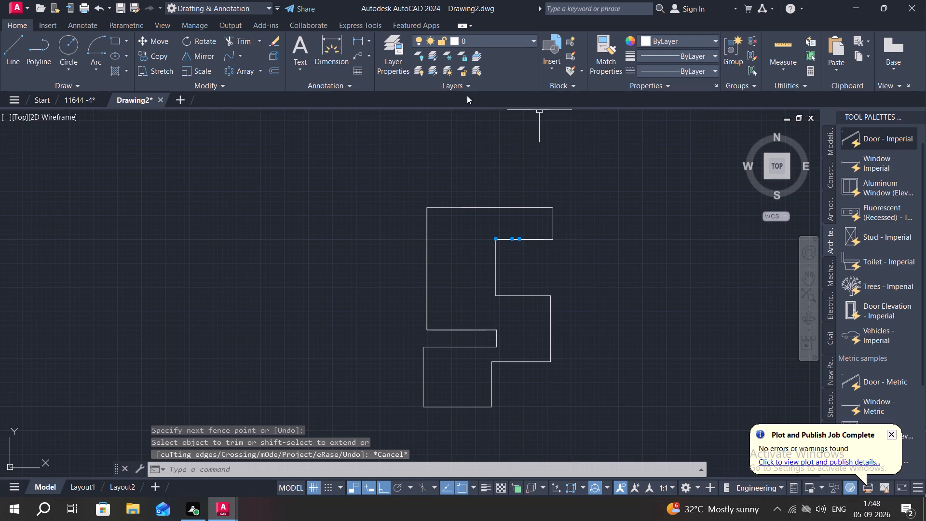
# Erase all lines of the S-shaped figure.
pyautogui.click(403, 193)
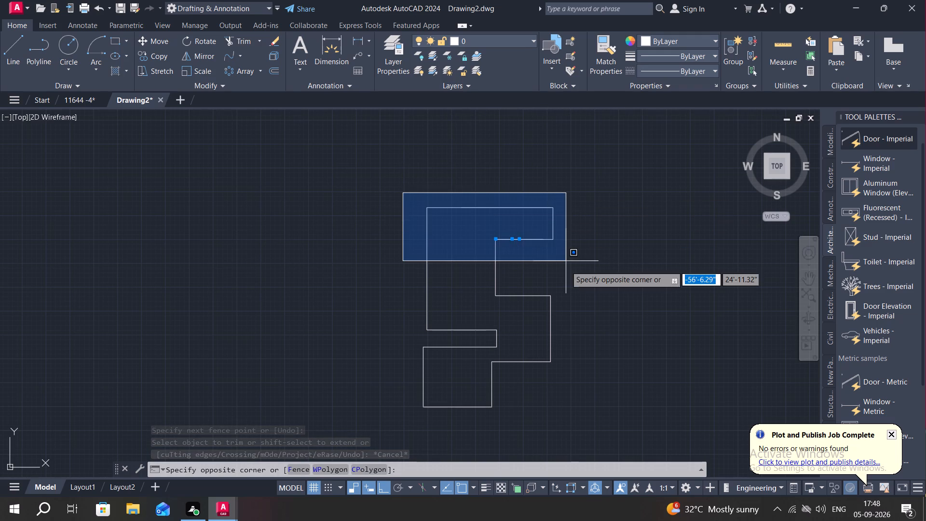
pyautogui.click(577, 428)
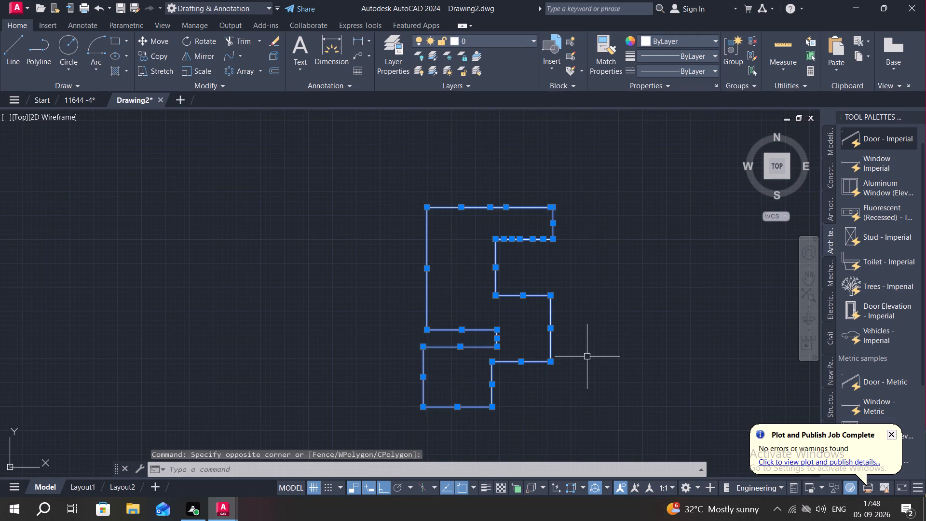
pyautogui.press('Delete')
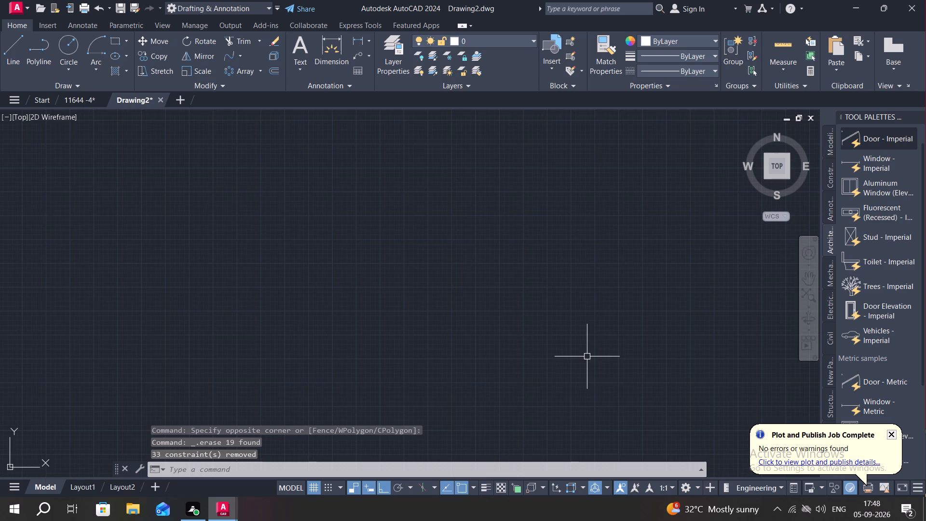
# Draw a single horizontal line about 2'-2" long in the emptied practice area.
pyautogui.scroll(1, 585, 342)
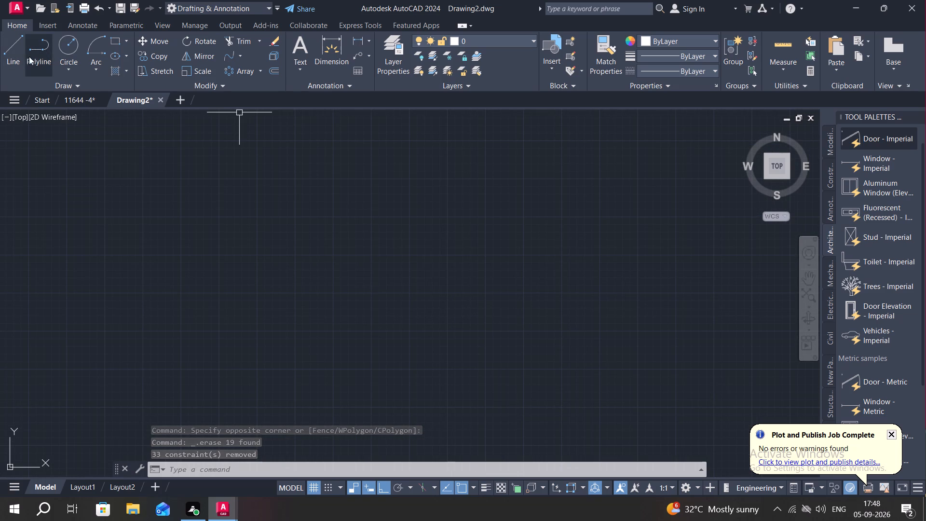
pyautogui.click(3, 55)
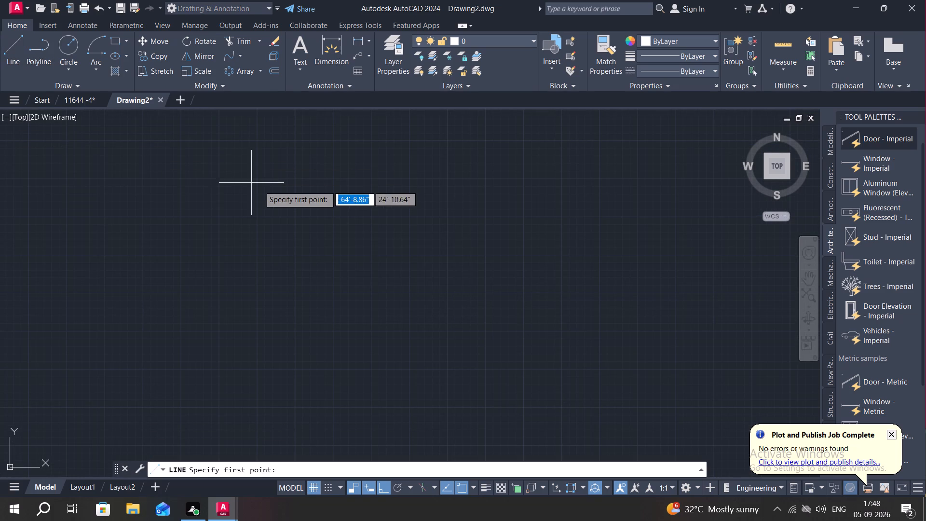
pyautogui.click(332, 219)
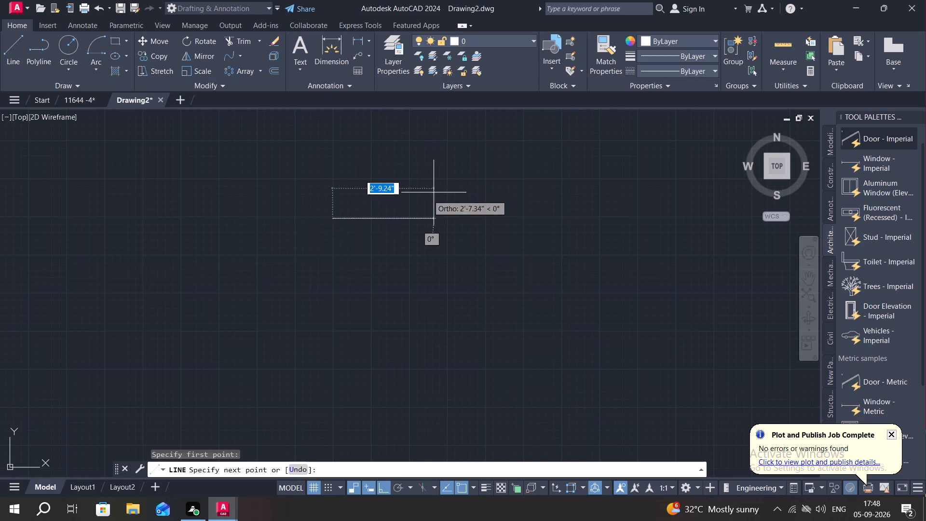
pyautogui.click(410, 217)
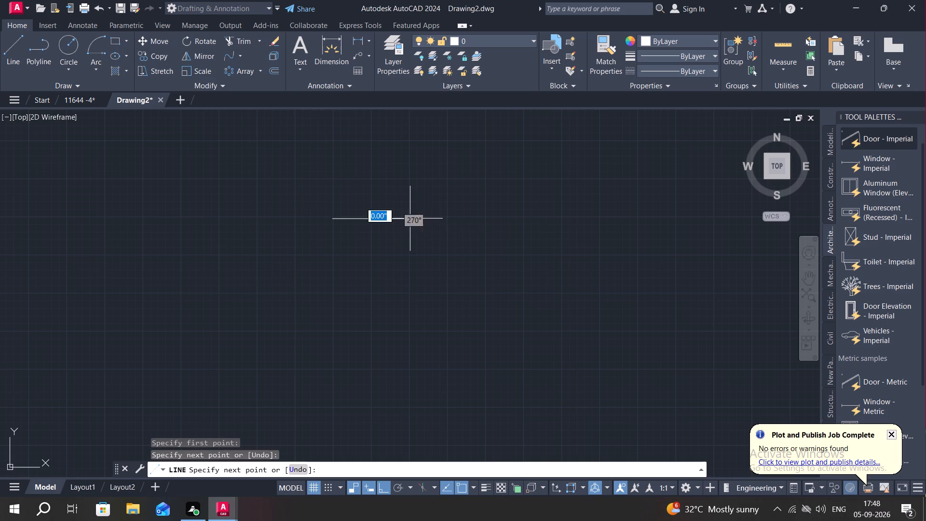
pyautogui.press('Escape')
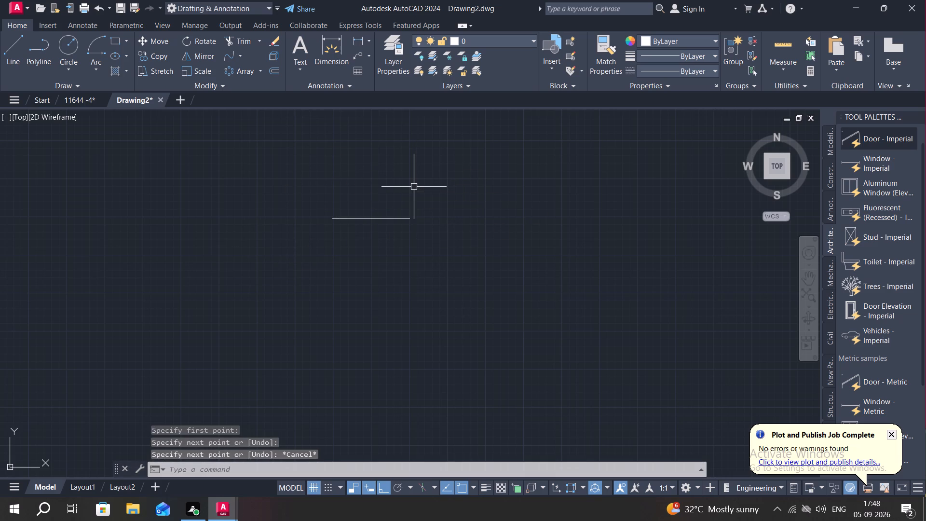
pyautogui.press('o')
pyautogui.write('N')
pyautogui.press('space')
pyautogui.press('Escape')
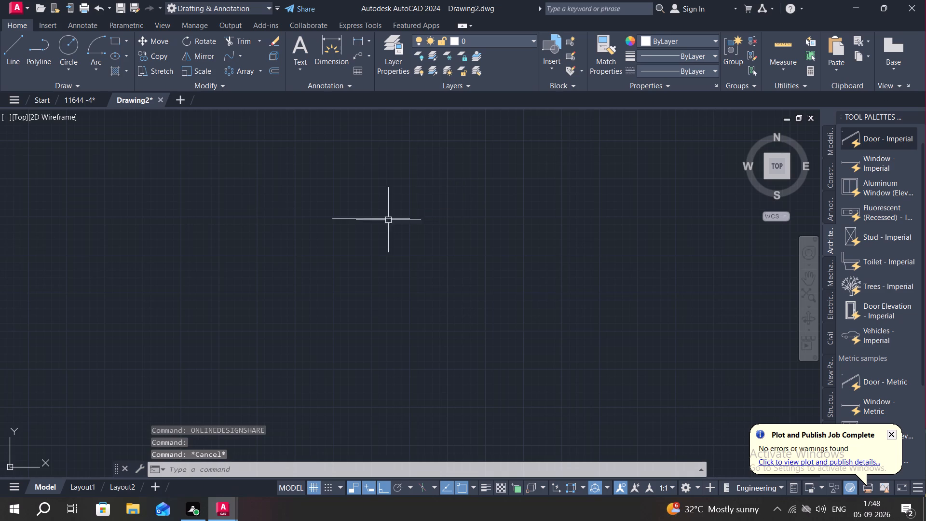
# Offset the horizontal line downward four times in succession at 4" spacing.
pyautogui.write('O')
pyautogui.press('space')
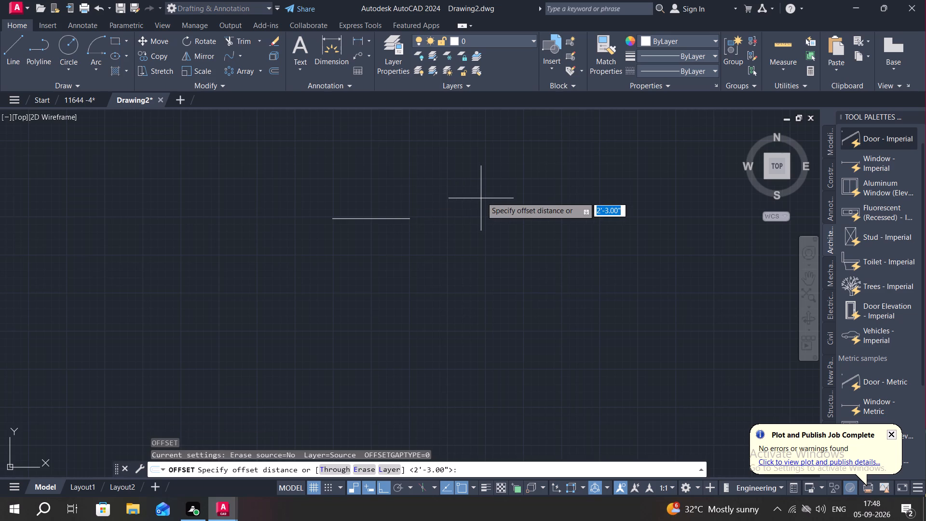
pyautogui.press('4')
pyautogui.hotkey('shift', '"')
pyautogui.press('space')
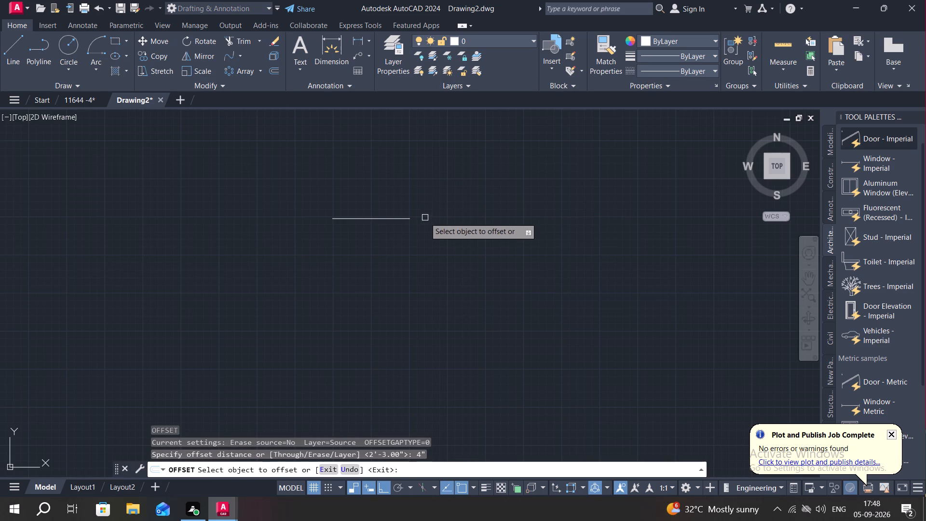
pyautogui.click(396, 219)
pyautogui.click(389, 228)
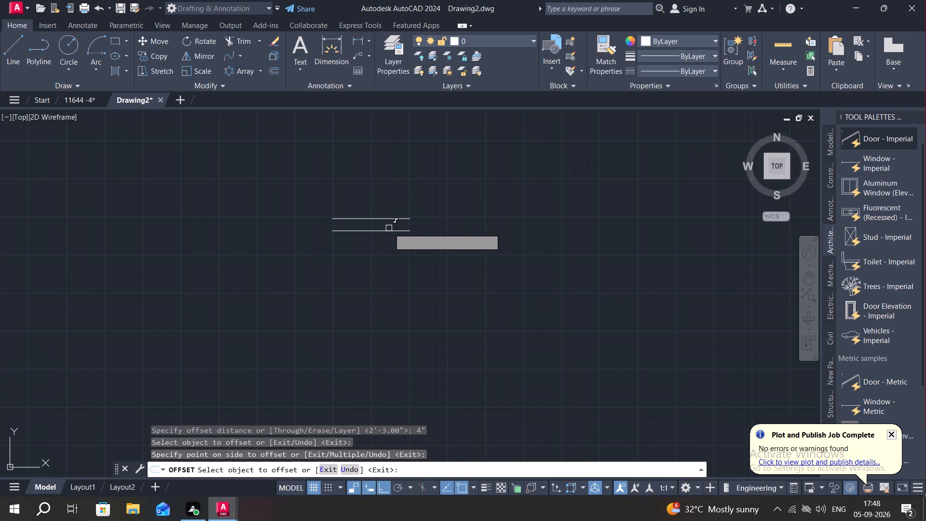
pyautogui.click(390, 232)
pyautogui.click(381, 264)
pyautogui.click(392, 244)
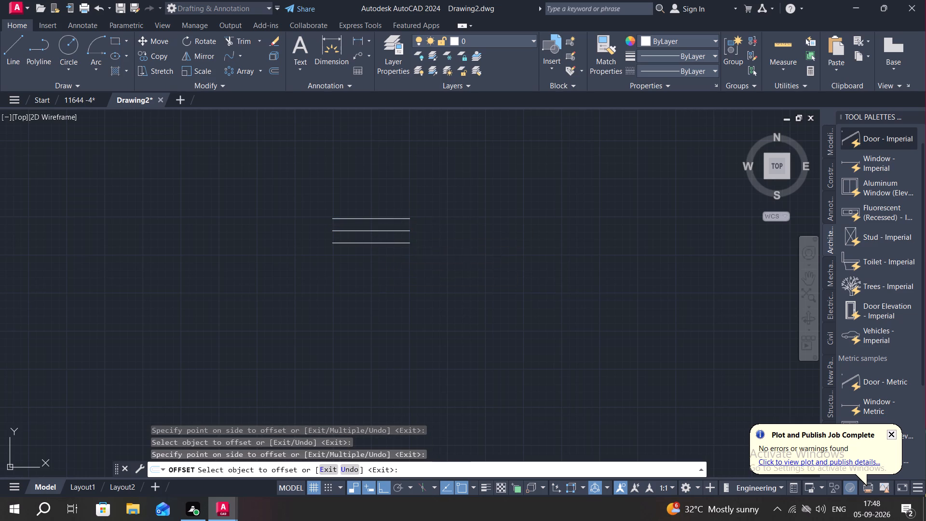
pyautogui.click(383, 268)
pyautogui.click(383, 256)
pyautogui.click(381, 274)
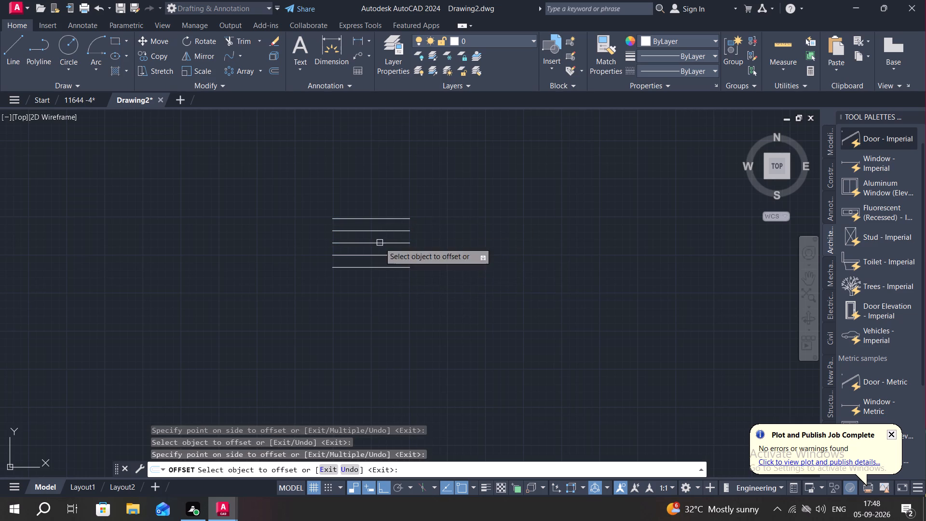
# Offset the original horizontal line upward five times in succession at 4" spacing.
pyautogui.click(400, 219)
pyautogui.click(400, 202)
pyautogui.click(356, 175)
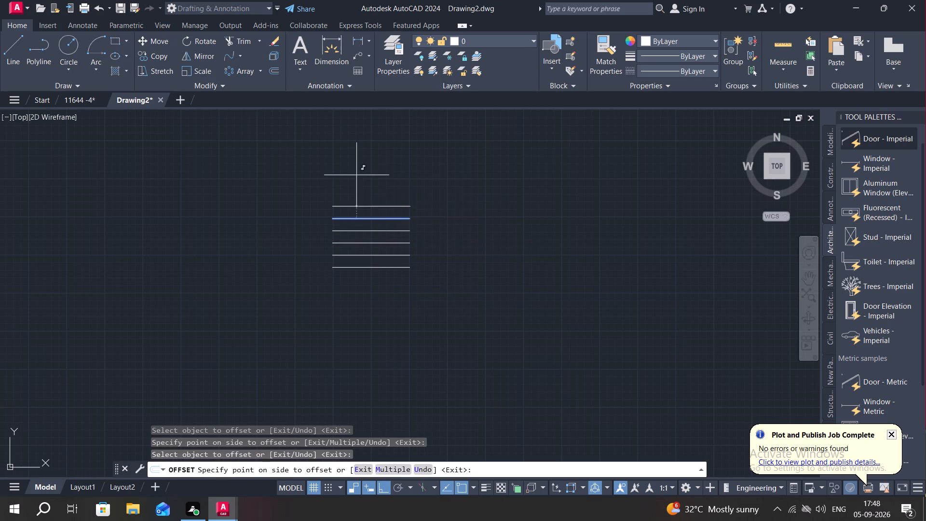
pyautogui.click(369, 206)
pyautogui.click(375, 176)
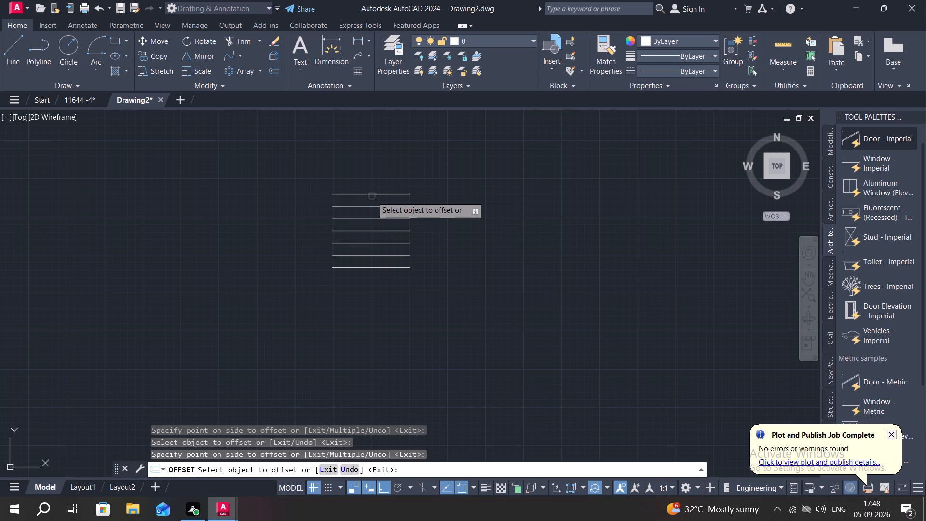
pyautogui.click(373, 194)
pyautogui.click(374, 172)
pyautogui.click(442, 150)
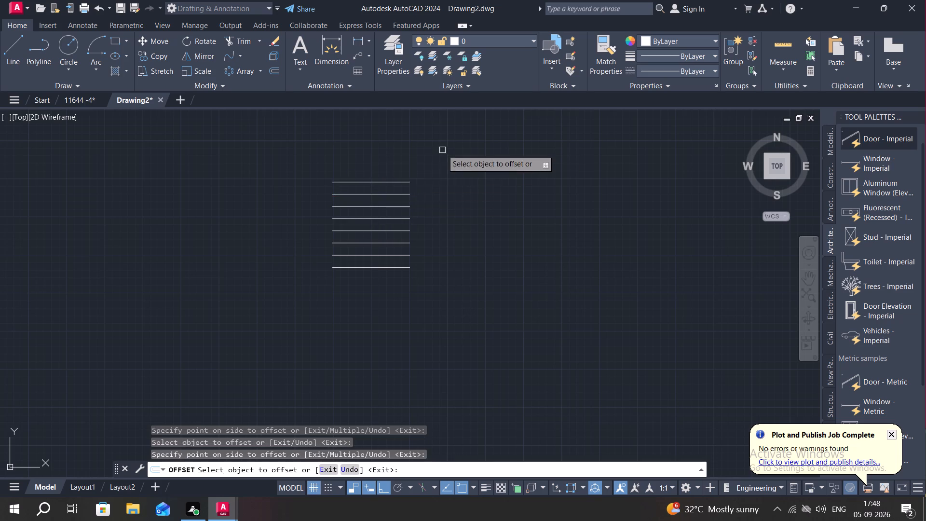
pyautogui.click(363, 183)
pyautogui.click(362, 153)
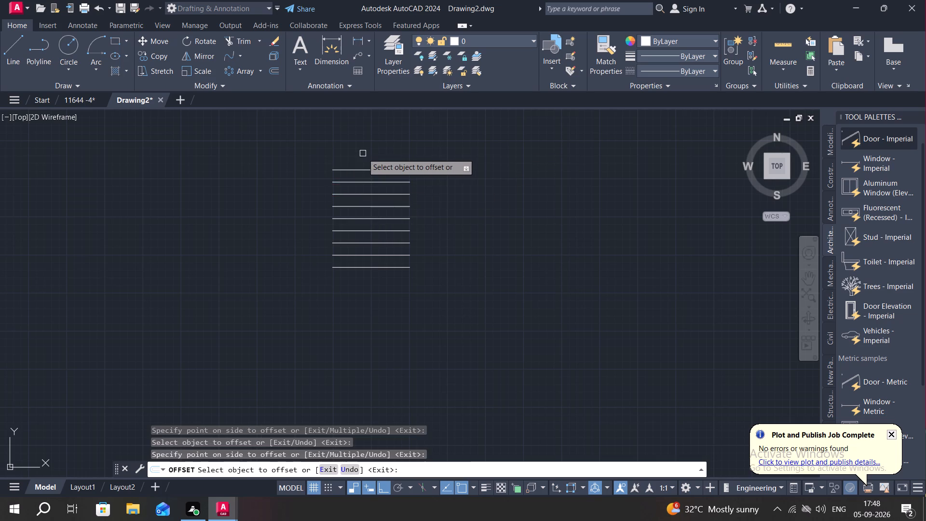
pyautogui.click(372, 171)
pyautogui.click(377, 144)
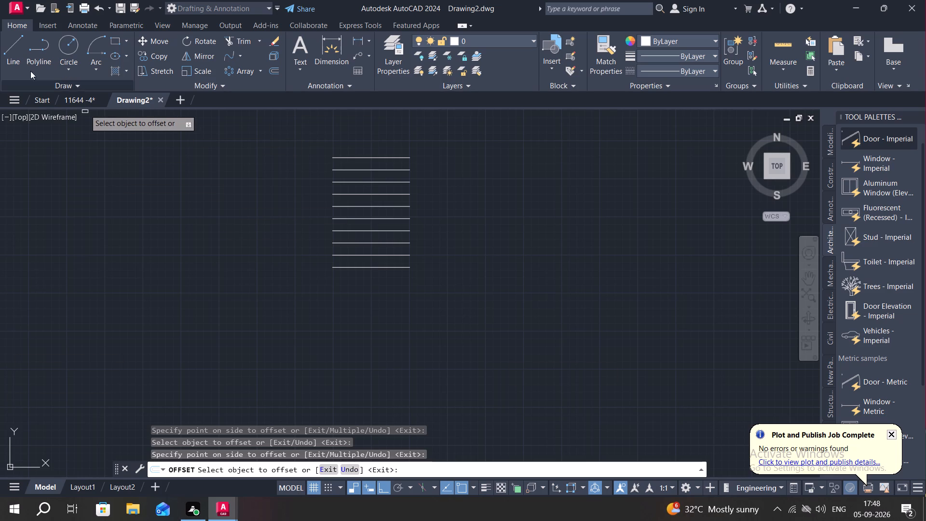
# Draw vertical lines closing the west and east ends of the stacked horizontals, from the bottom line to the top line.
pyautogui.click(4, 50)
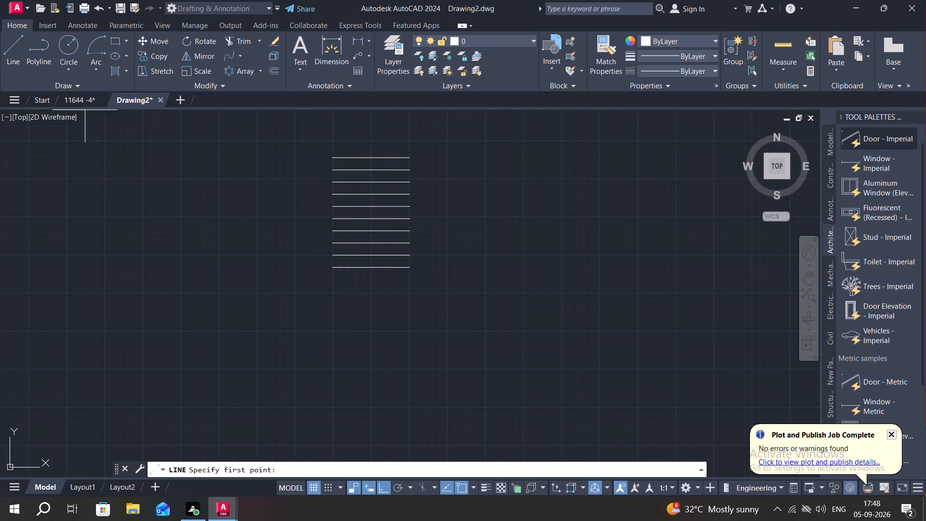
pyautogui.click(333, 269)
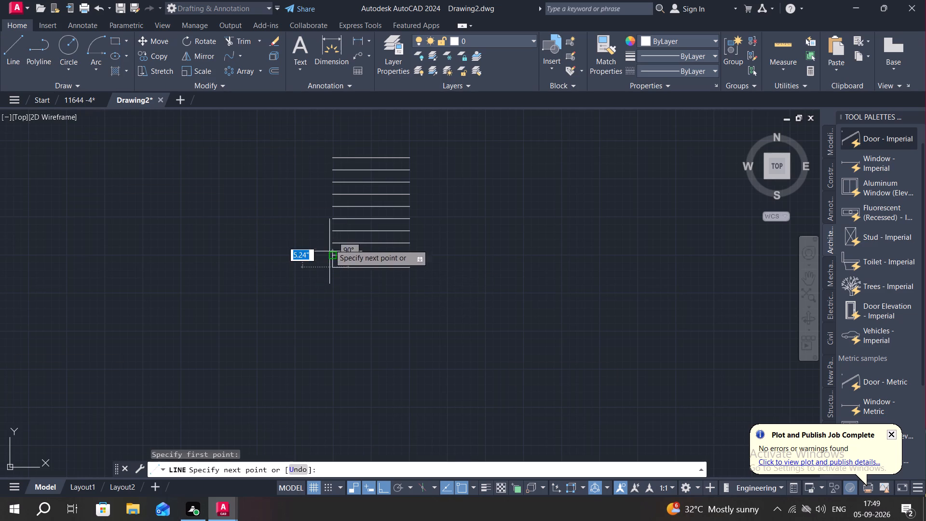
pyautogui.click(332, 158)
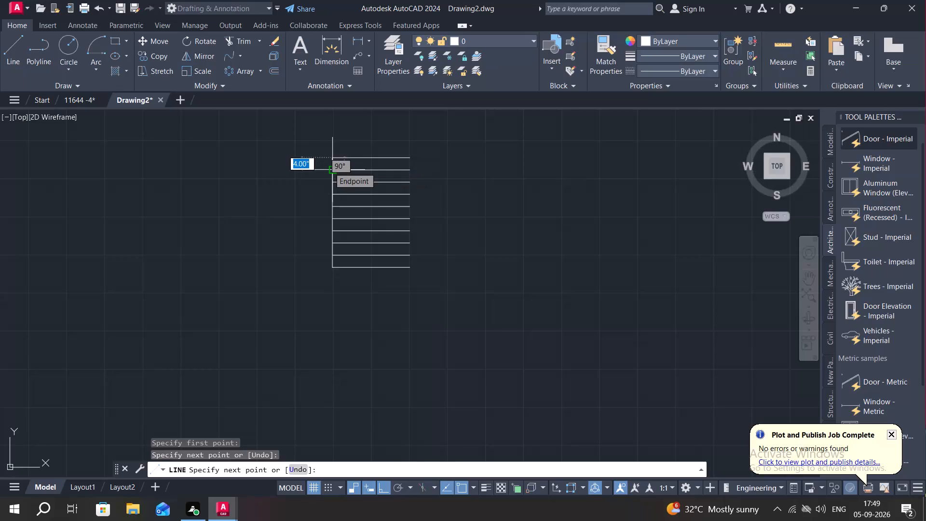
pyautogui.press('Escape')
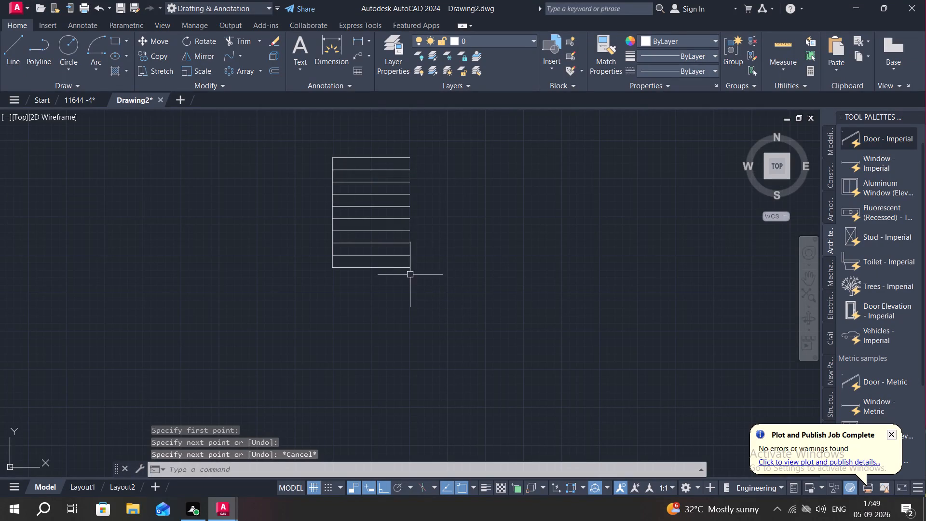
pyautogui.press('space')
pyautogui.click(408, 269)
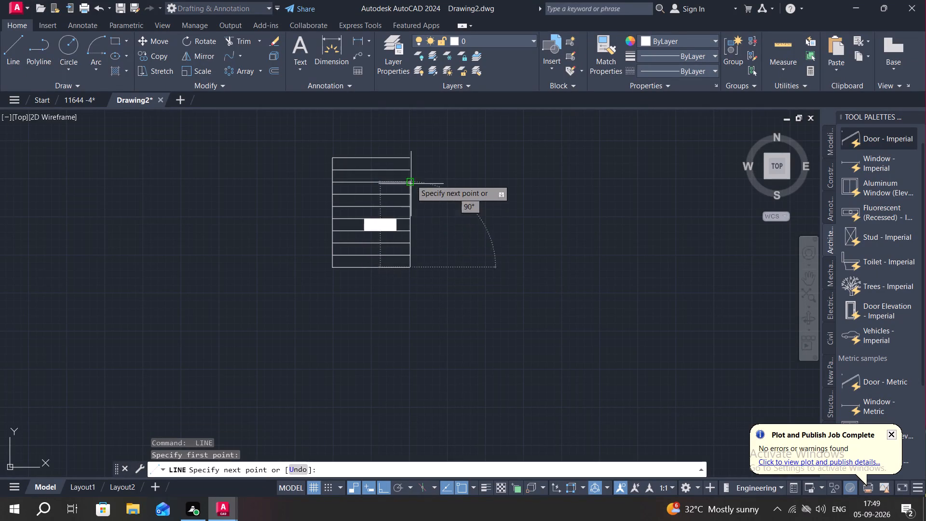
pyautogui.click(410, 156)
pyautogui.press('Escape')
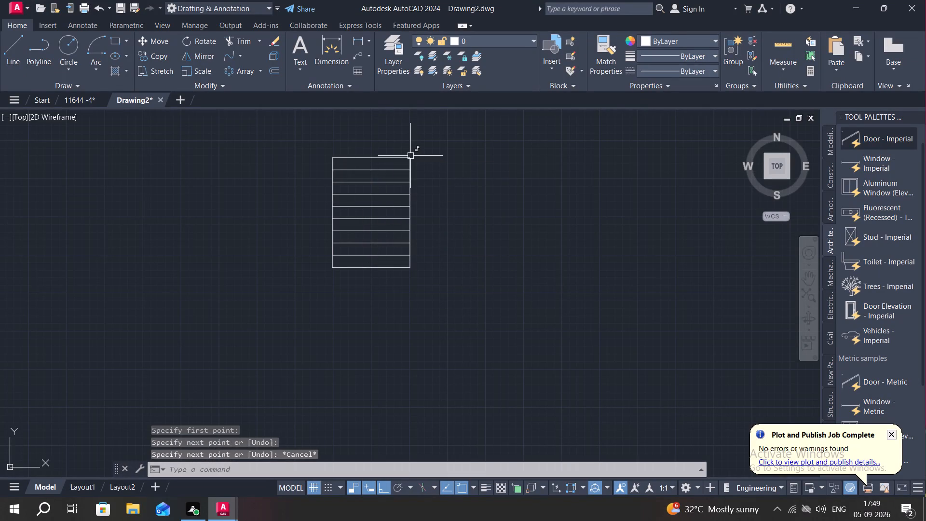
# Offset the east vertical edge westward six times in succession at 4" spacing to form a grid.
pyautogui.press('o')
pyautogui.press('space')
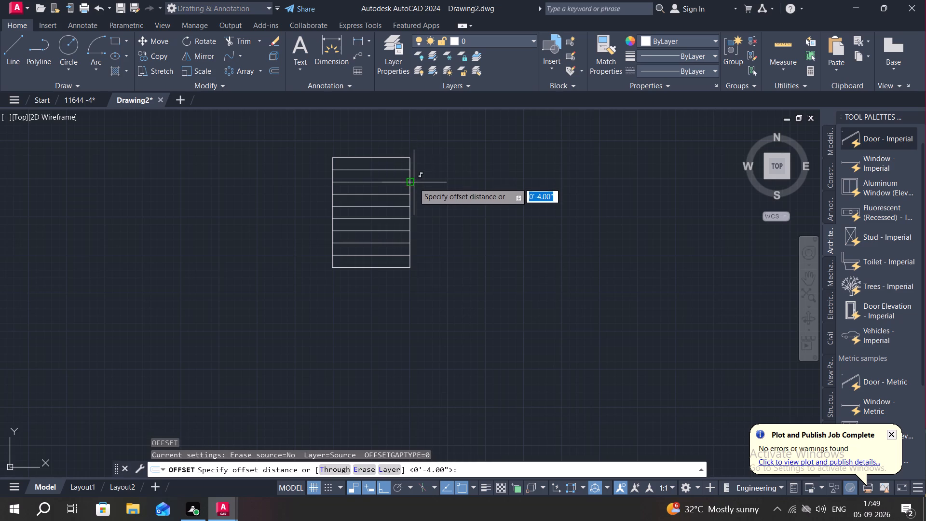
pyautogui.press('space')
pyautogui.click(410, 200)
pyautogui.click(392, 210)
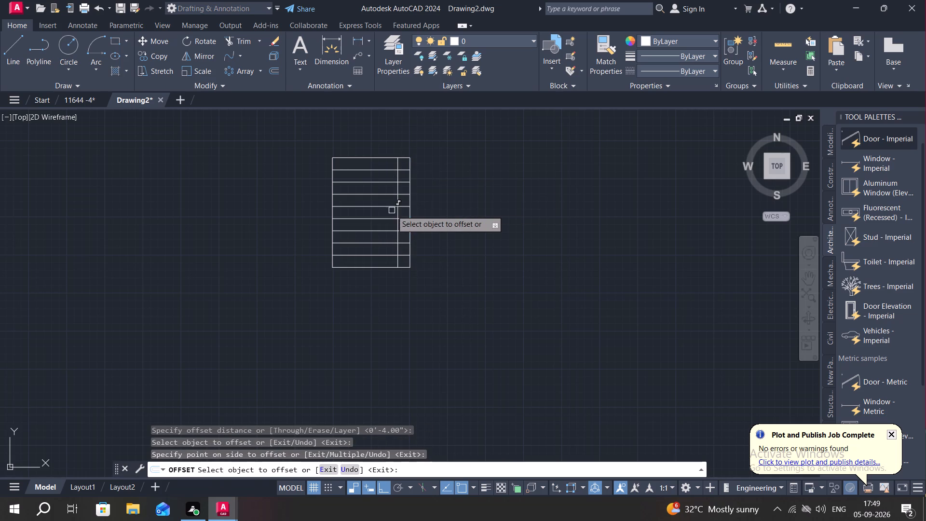
pyautogui.click(398, 213)
pyautogui.click(383, 214)
pyautogui.click(387, 212)
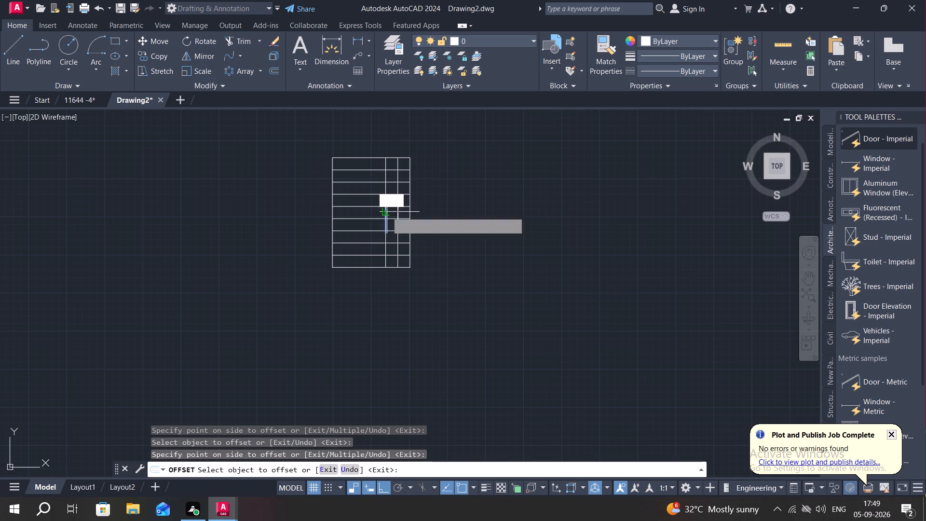
pyautogui.click(341, 215)
pyautogui.click(373, 210)
pyautogui.click(358, 209)
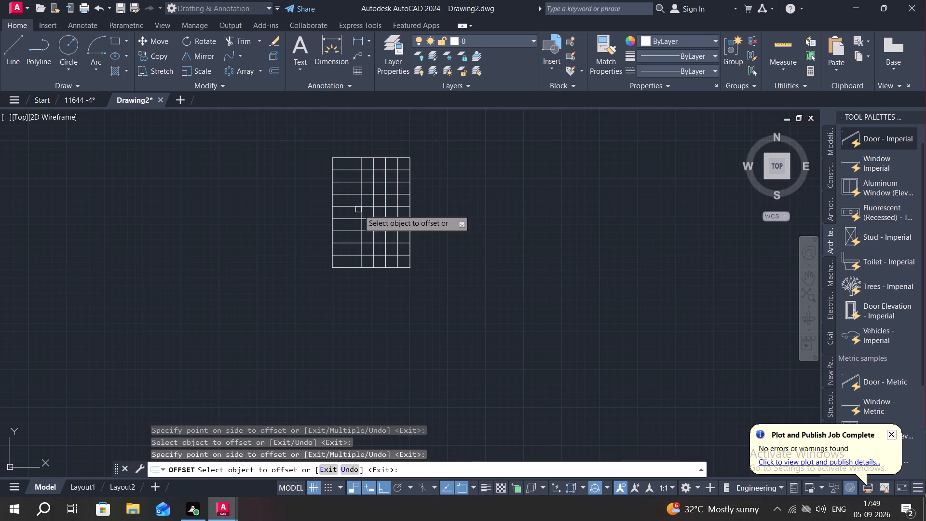
pyautogui.click(361, 211)
pyautogui.click(335, 215)
pyautogui.click(349, 213)
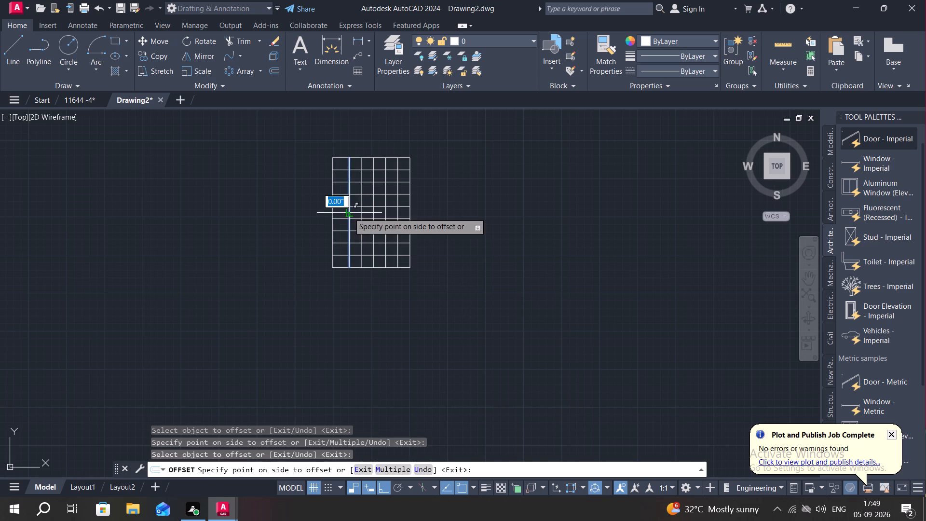
pyautogui.click(337, 216)
pyautogui.press('Escape')
# Erase the grid's outermost west vertical line.
pyautogui.scroll(2, 327, 205)
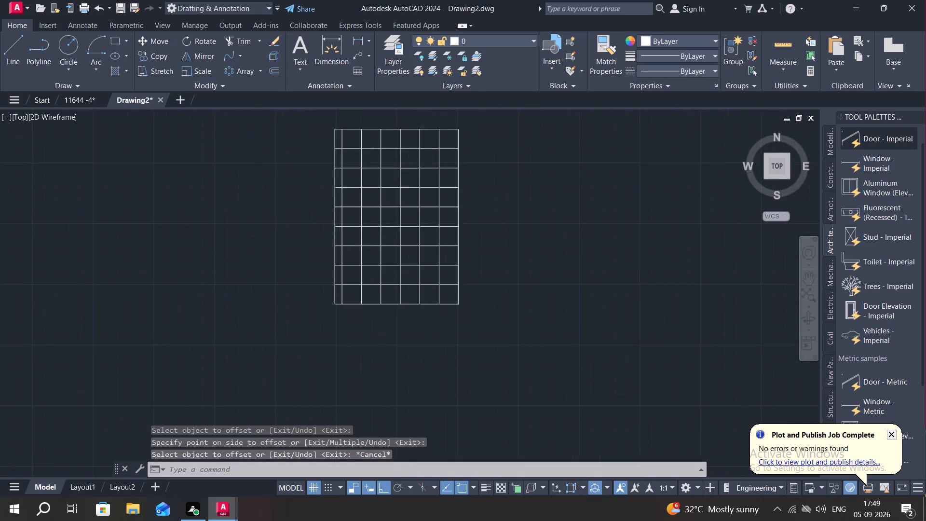
pyautogui.click(335, 206)
pyautogui.press('Escape')
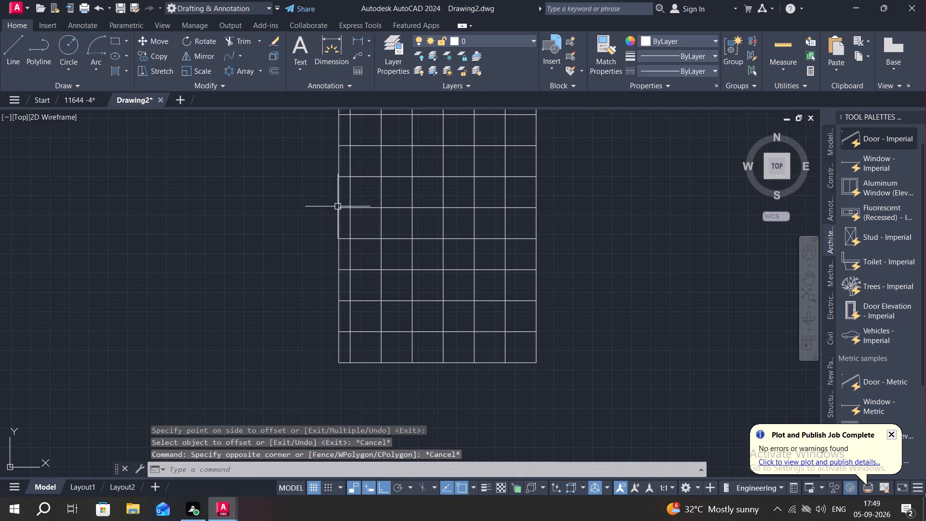
pyautogui.click(338, 206)
pyautogui.press('Delete')
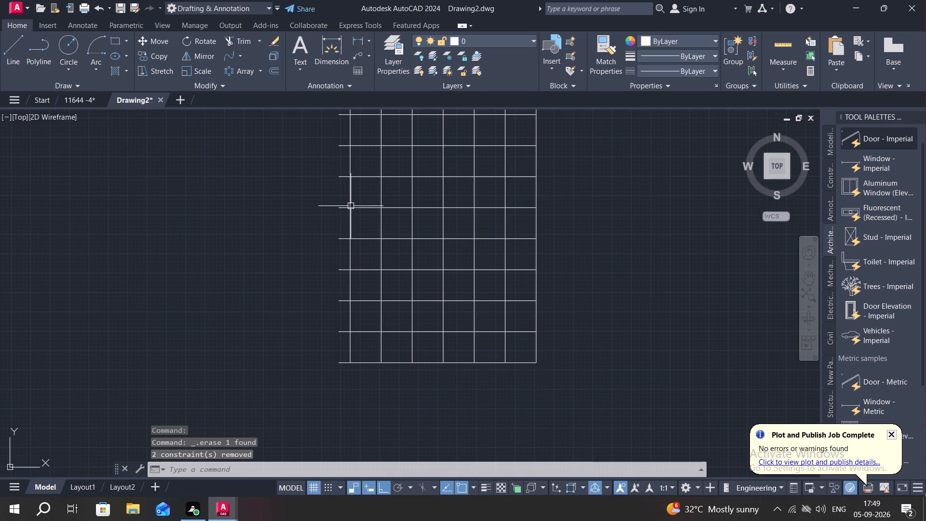
# Trim the overhangs of the bottom three horizontals past the grid's westernmost remaining vertical.
pyautogui.scroll(-2, 351, 206)
pyautogui.write('TR')
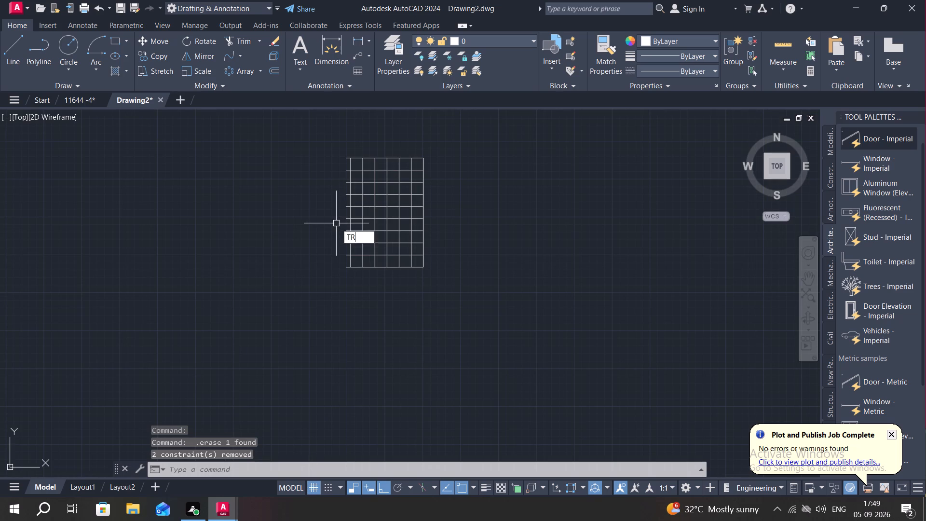
pyautogui.press('space')
pyautogui.scroll(3, 340, 256)
pyautogui.moveTo(364, 324); pyautogui.dragTo(362, 290)
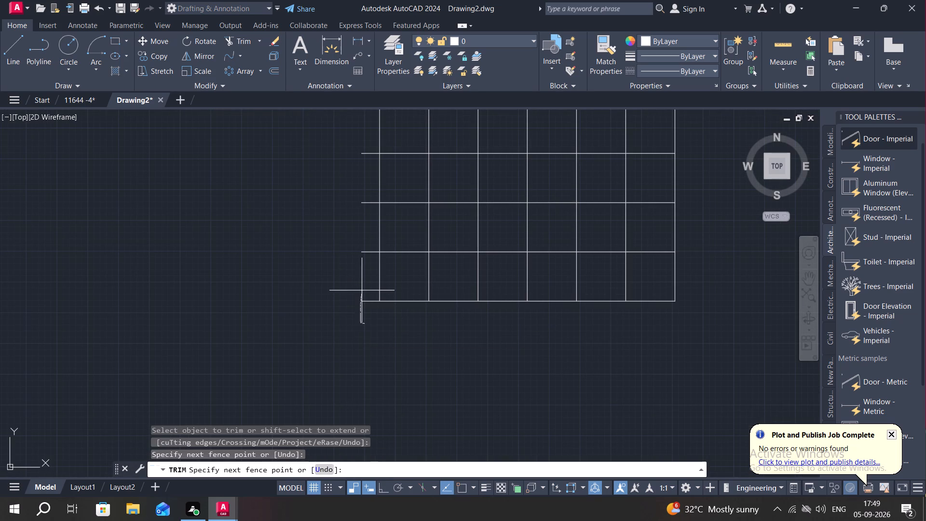
pyautogui.moveTo(362, 290); pyautogui.dragTo(375, 170)
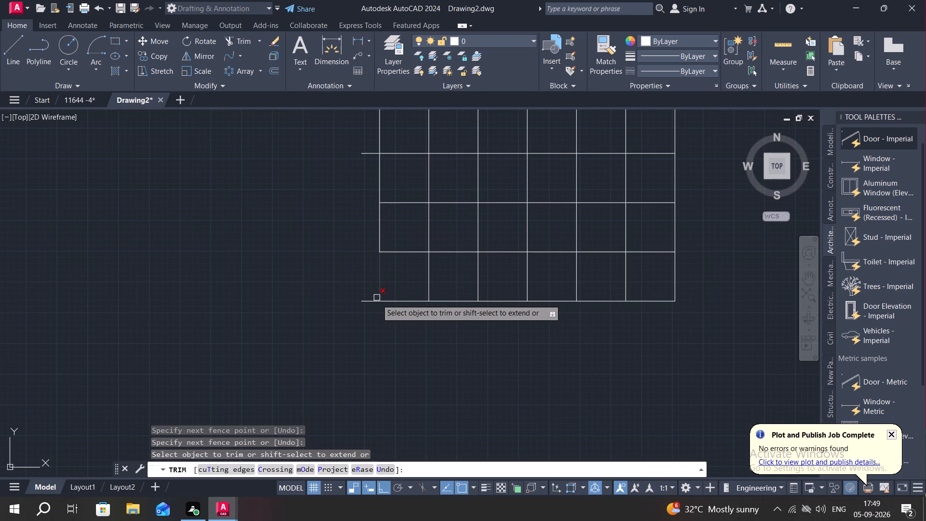
pyautogui.click(373, 302)
# Trim the overhangs of the remaining seven horizontals past the grid's westernmost vertical, up to the top line.
pyautogui.moveTo(308, 216); pyautogui.dragTo(359, 404, button='middle')
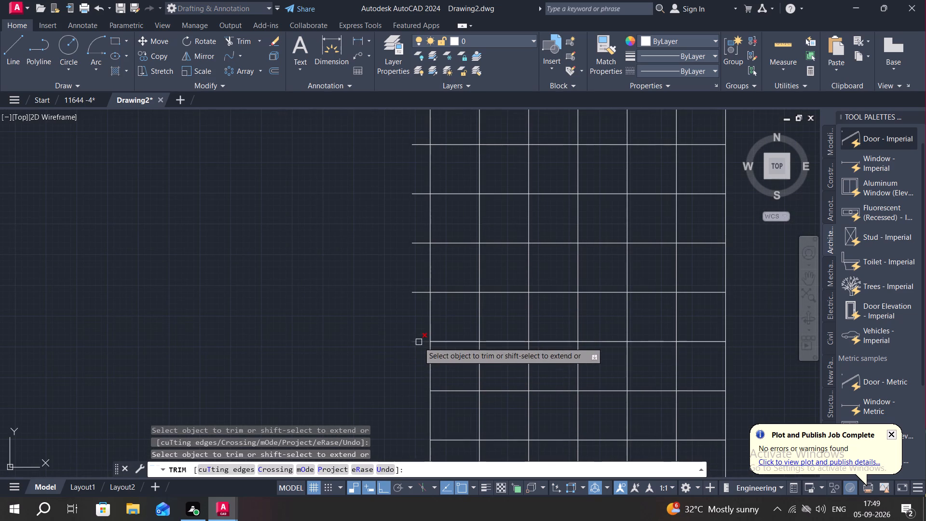
pyautogui.moveTo(420, 342); pyautogui.dragTo(414, 336)
pyautogui.click(422, 293)
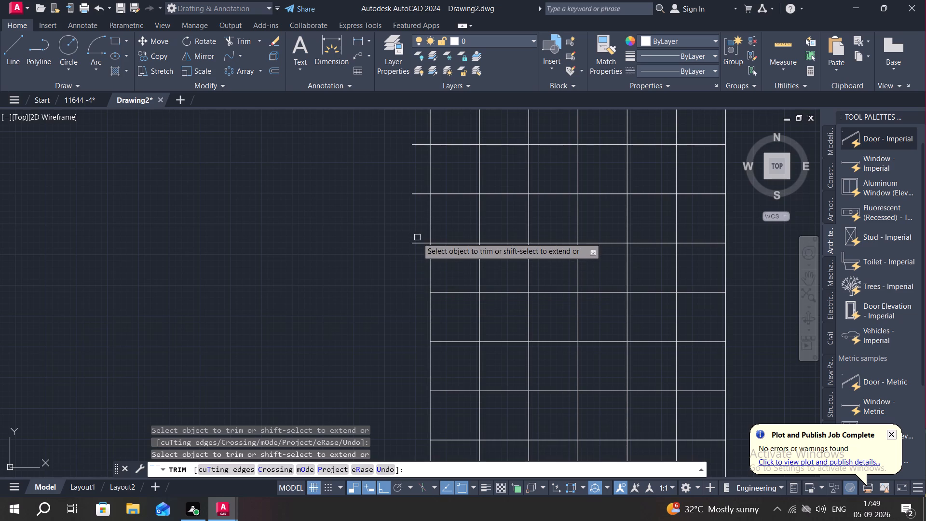
pyautogui.click(421, 247)
pyautogui.click(416, 241)
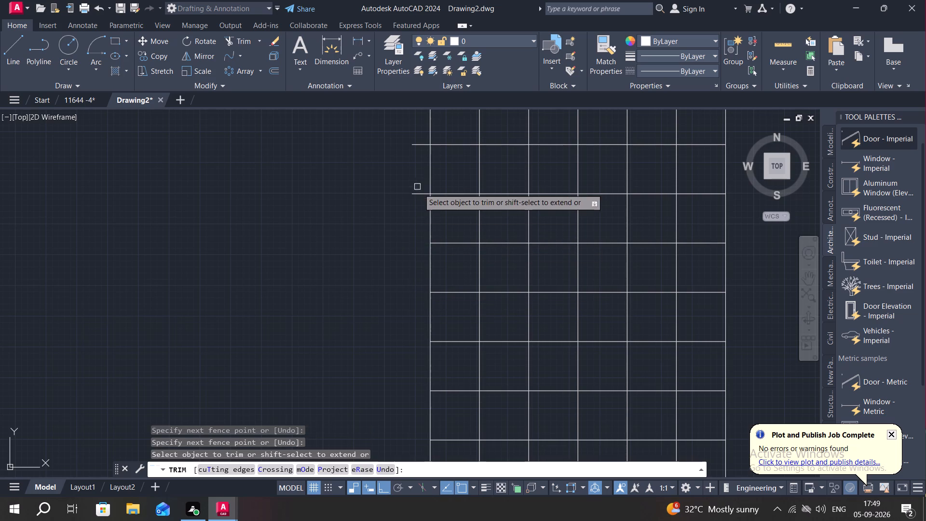
pyautogui.click(421, 193)
pyautogui.click(422, 147)
pyautogui.moveTo(391, 153); pyautogui.dragTo(401, 405, button='middle')
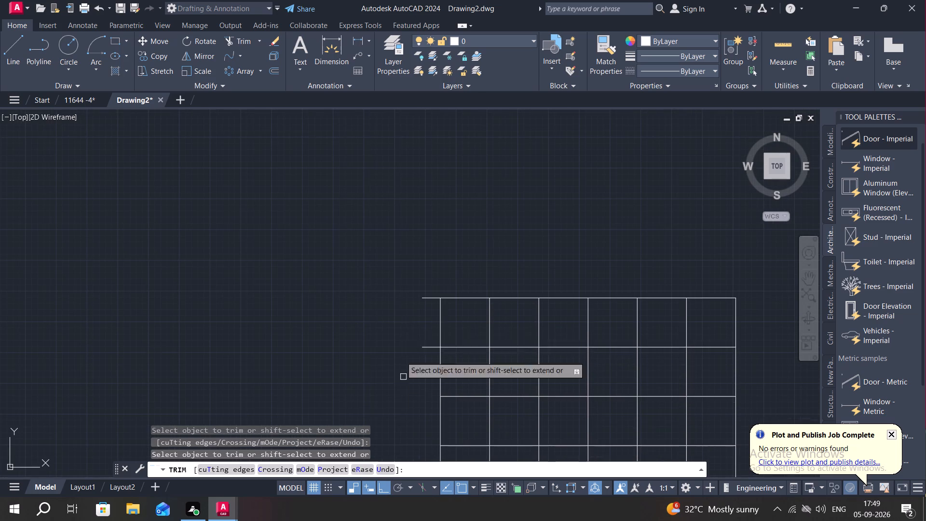
pyautogui.moveTo(422, 375); pyautogui.dragTo(432, 359)
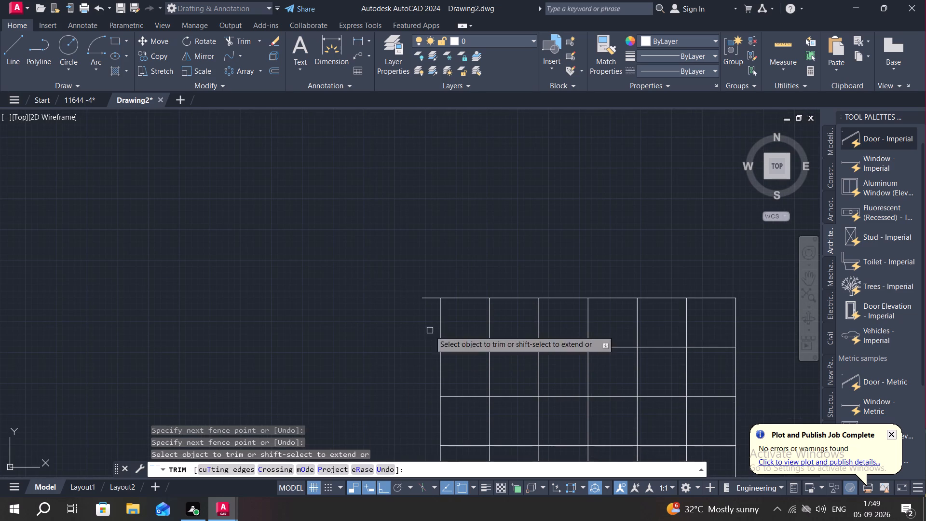
pyautogui.moveTo(422, 276); pyautogui.dragTo(428, 315)
pyautogui.press('Escape')
# Fill the westernmost cell of the grid's second row and the next two diagonally southeast with a solid red hatch.
pyautogui.moveTo(418, 308); pyautogui.dragTo(422, 295, button='middle')
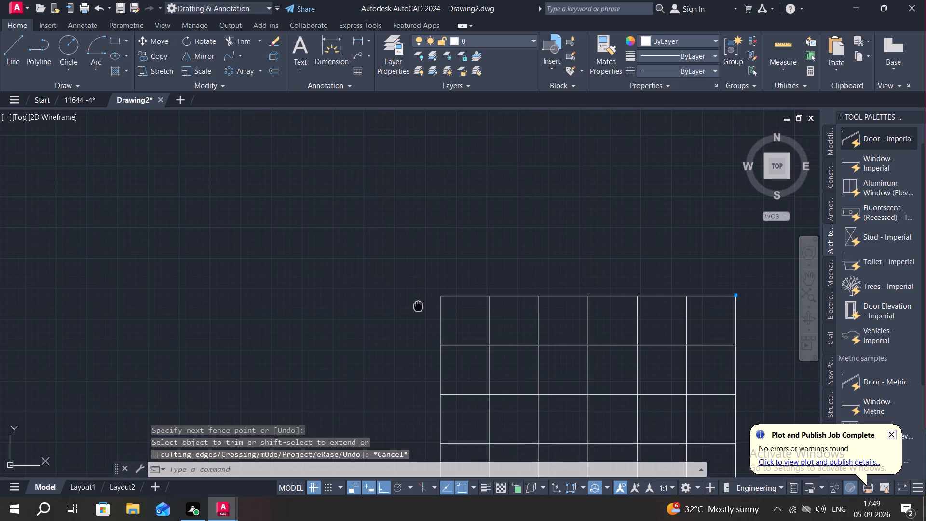
pyautogui.moveTo(422, 295); pyautogui.dragTo(432, 169, button='middle')
pyautogui.press('Escape')
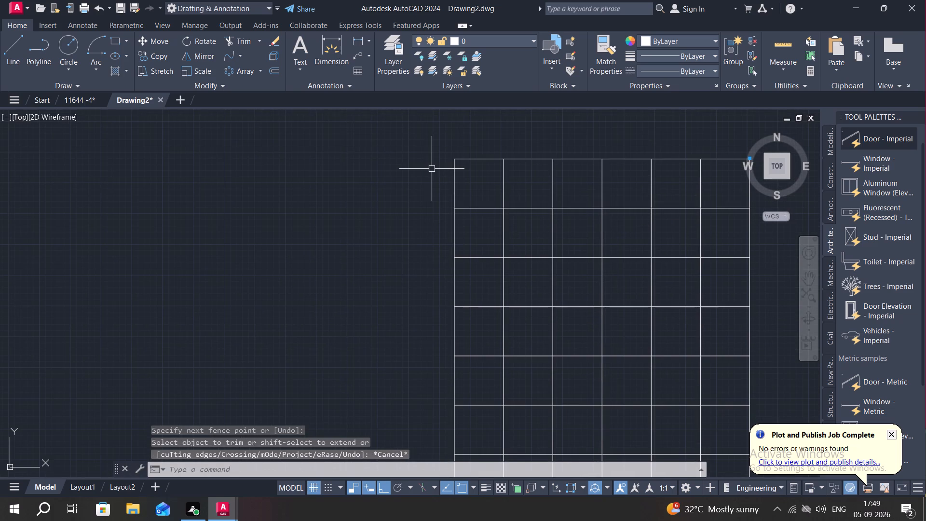
pyautogui.write('H')
pyautogui.press('space')
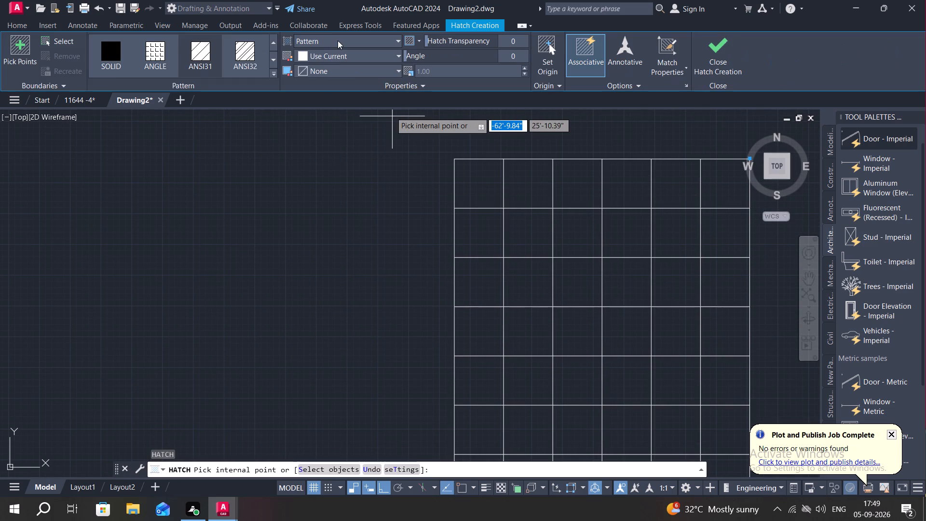
pyautogui.click(345, 57)
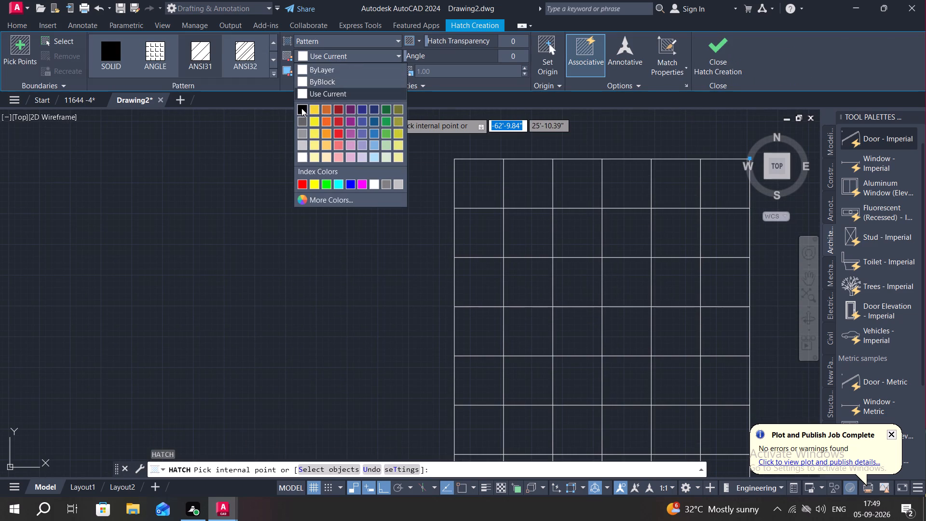
pyautogui.click(299, 181)
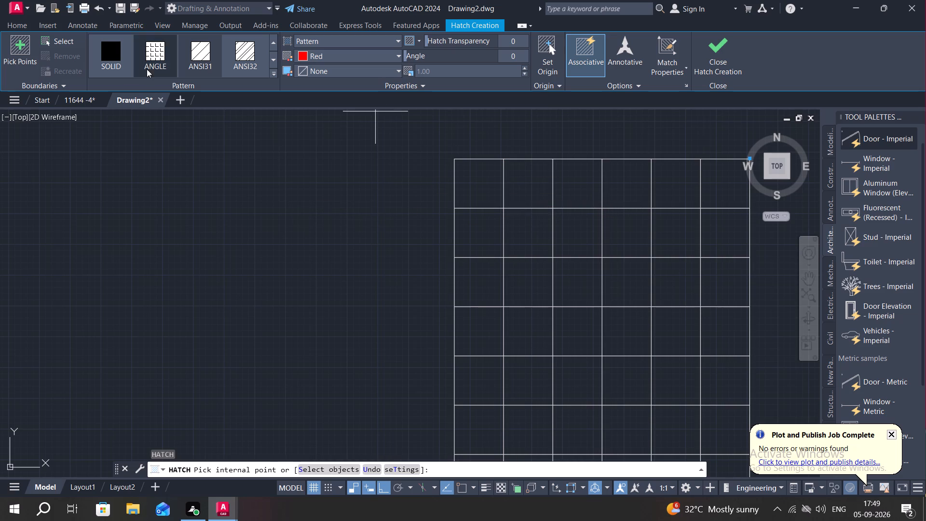
pyautogui.click(106, 60)
pyautogui.click(313, 54)
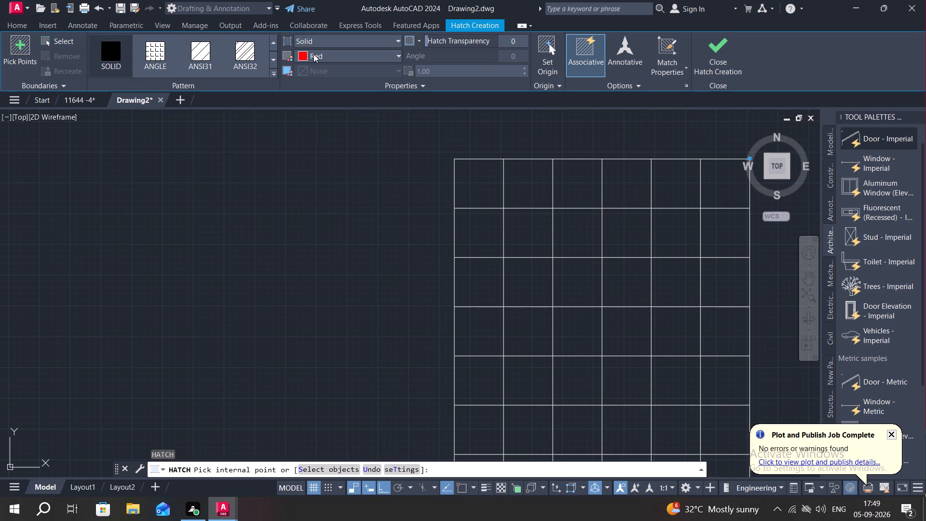
pyautogui.click(298, 185)
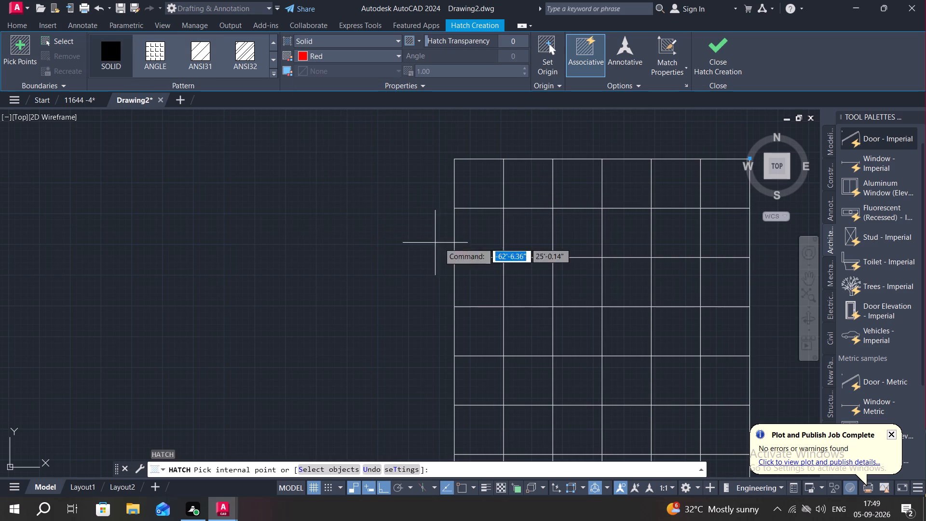
pyautogui.click(490, 236)
pyautogui.moveTo(503, 252); pyautogui.dragTo(423, 227, button='middle')
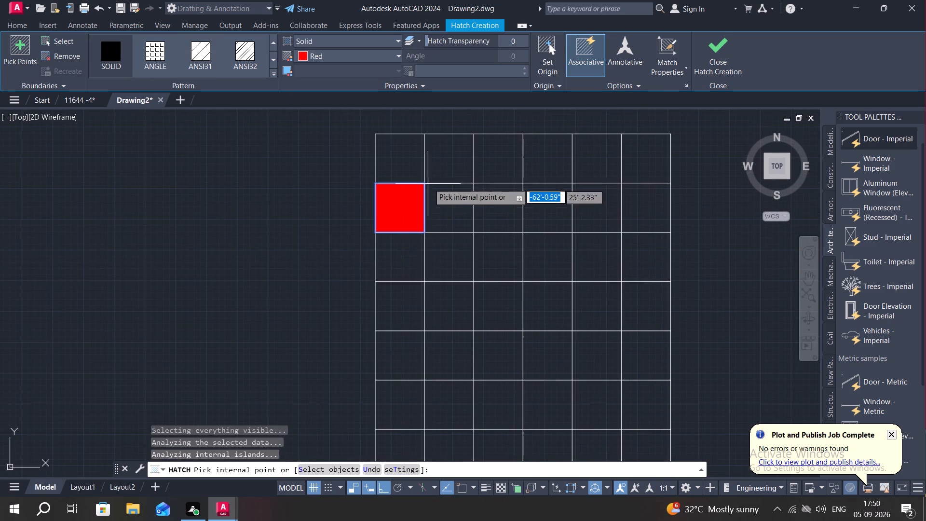
pyautogui.click(449, 251)
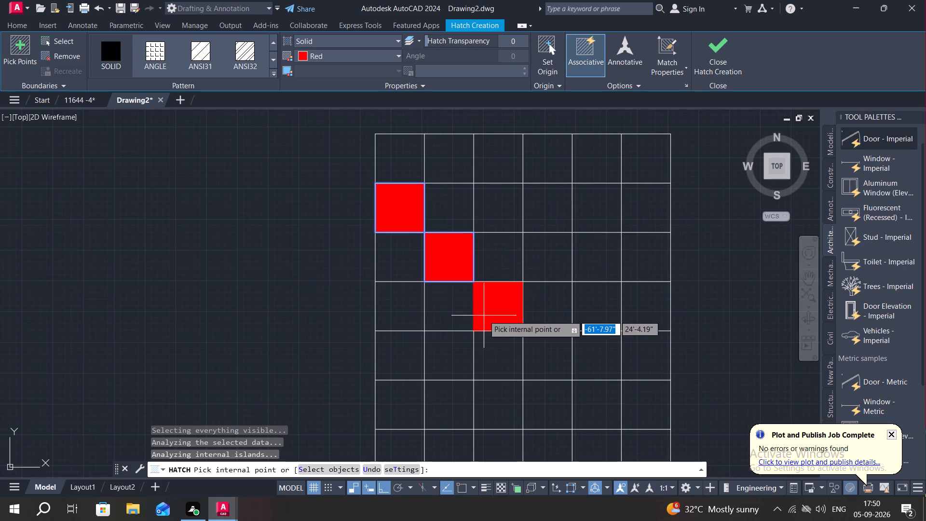
pyautogui.click(484, 315)
# Continue the solid red hatch through the next three cells diagonally southeast, ending at the grid's east edge.
pyautogui.click(541, 362)
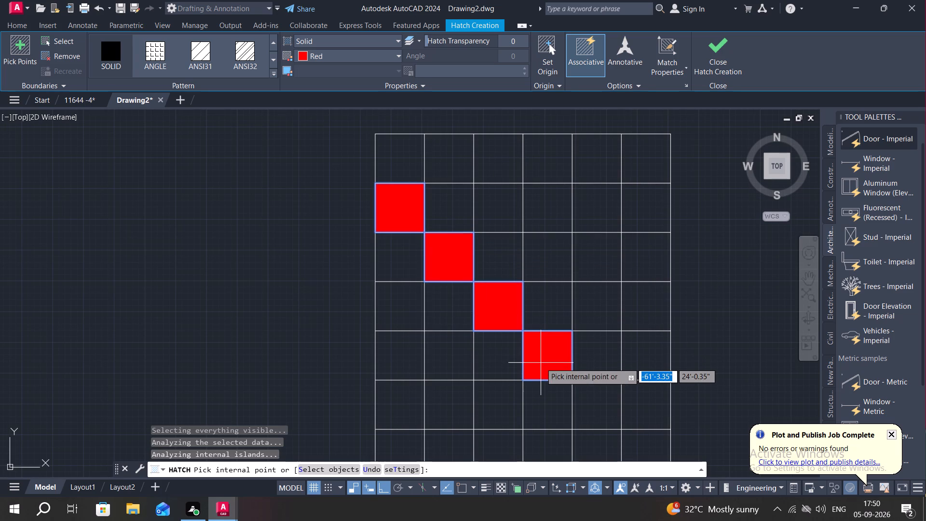
pyautogui.click(592, 406)
pyautogui.moveTo(592, 406); pyautogui.dragTo(477, 324, button='middle')
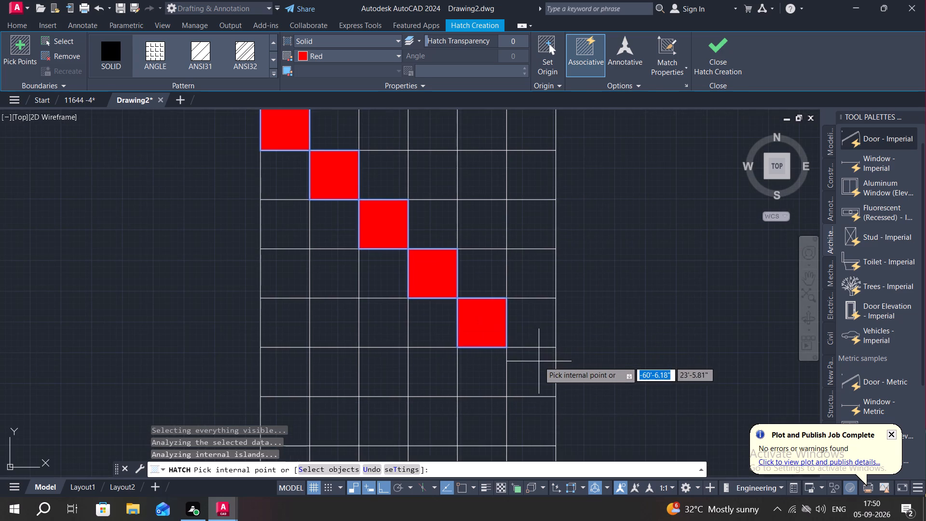
pyautogui.click(535, 375)
pyautogui.click(322, 56)
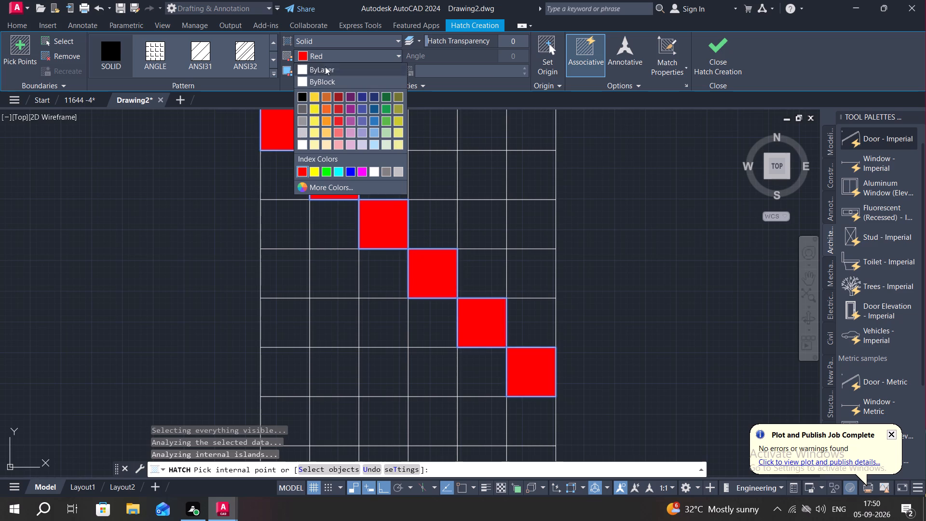
pyautogui.click(305, 173)
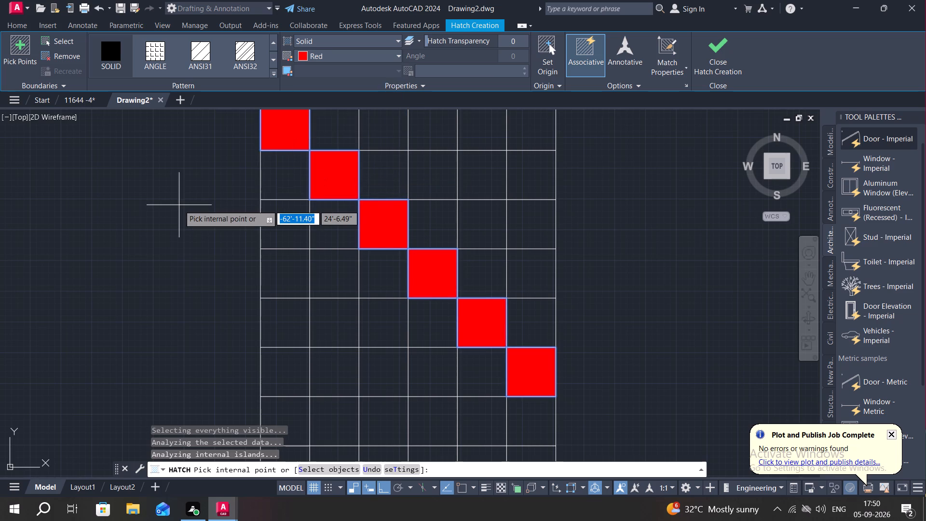
pyautogui.press('Escape')
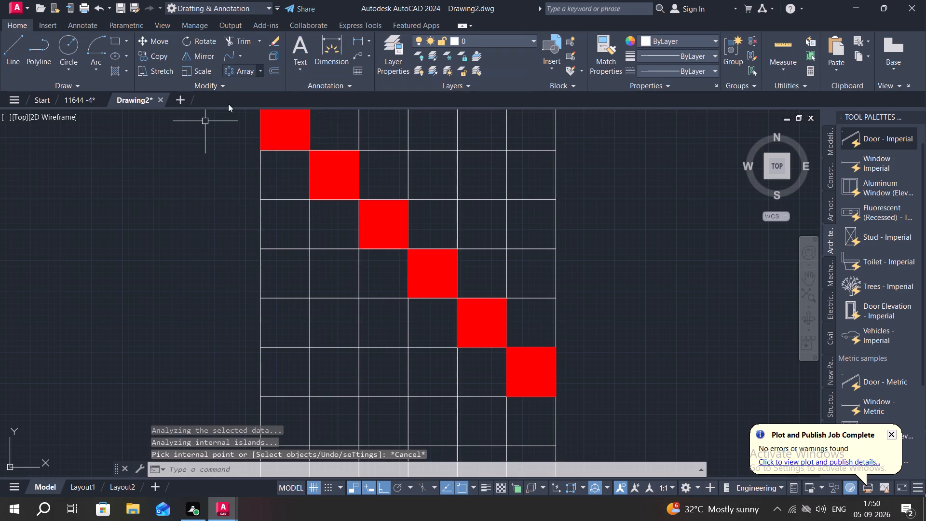
# Hatch the six cells directly below the red diagonal in solid yellow, colour 248,215,49, down to the east edge.
pyautogui.write('H')
pyautogui.press('space')
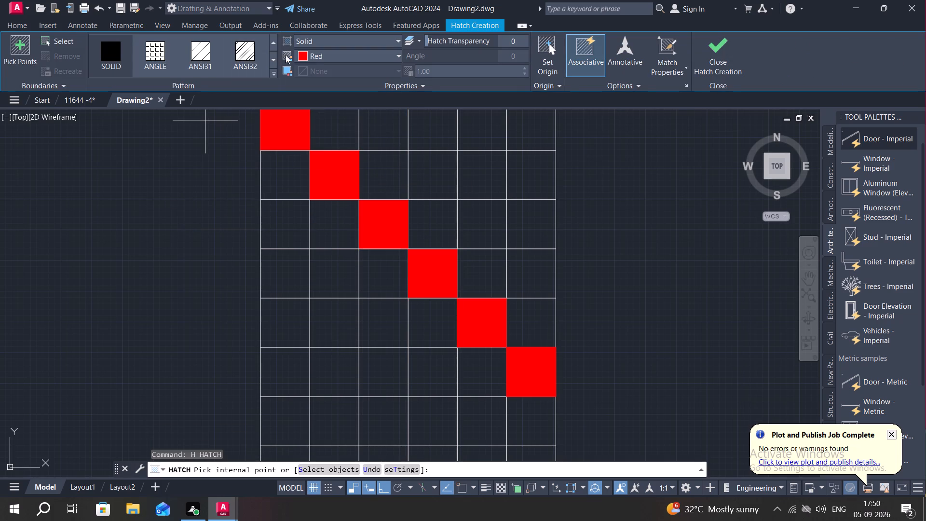
pyautogui.click(312, 55)
pyautogui.click(338, 52)
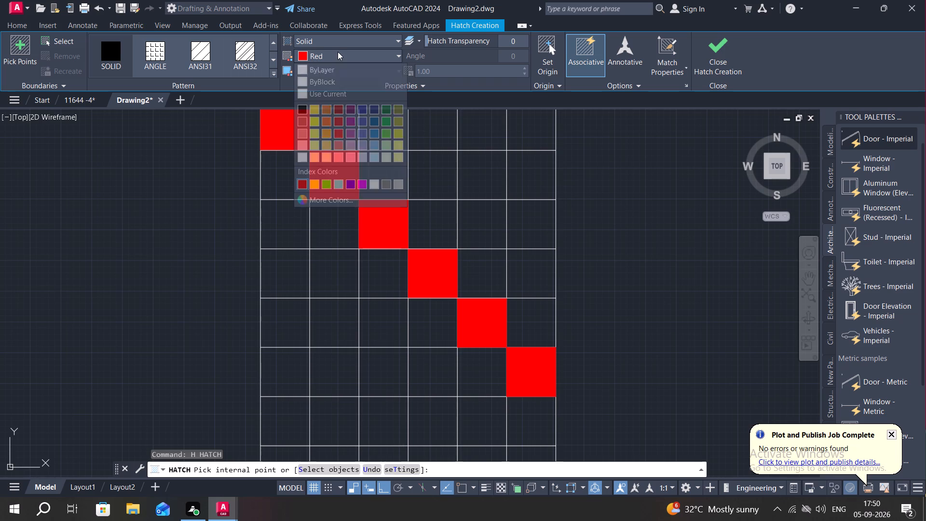
pyautogui.click(312, 107)
pyautogui.moveTo(301, 187); pyautogui.dragTo(302, 220, button='middle')
pyautogui.click(296, 221)
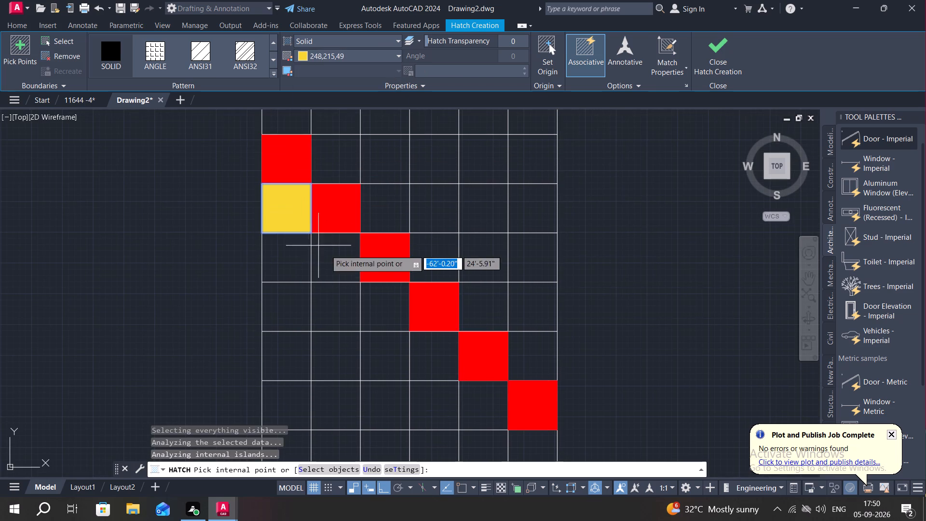
pyautogui.click(329, 256)
pyautogui.click(367, 311)
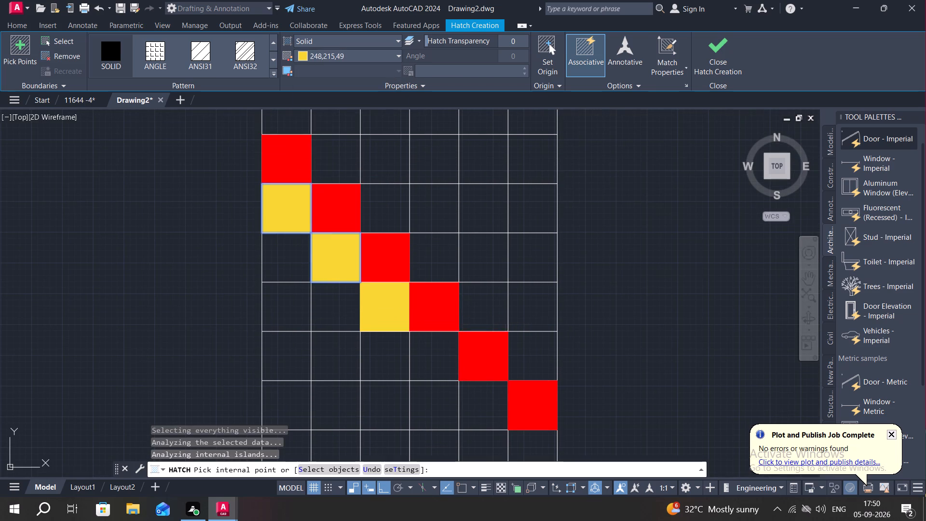
pyautogui.click(443, 364)
pyautogui.moveTo(417, 351); pyautogui.dragTo(435, 359, button='middle')
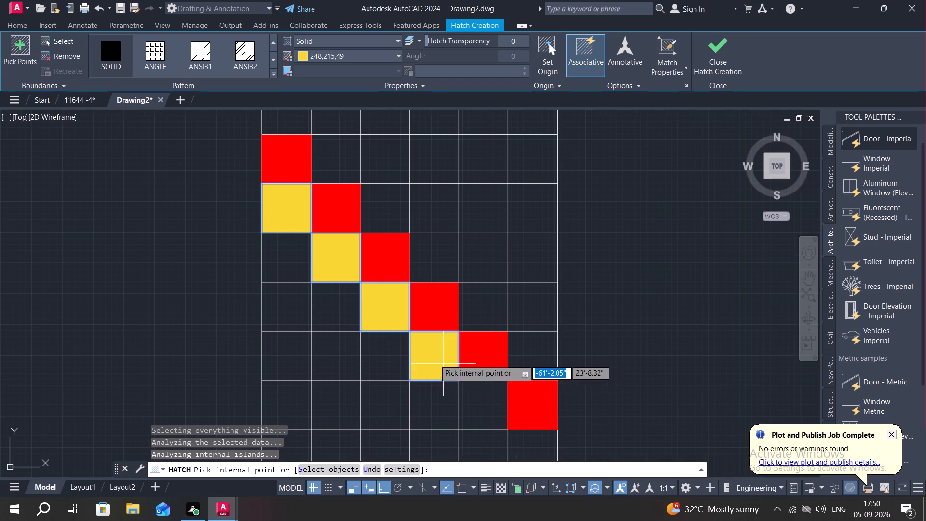
pyautogui.moveTo(435, 359); pyautogui.dragTo(369, 289, button='middle')
pyautogui.click(414, 336)
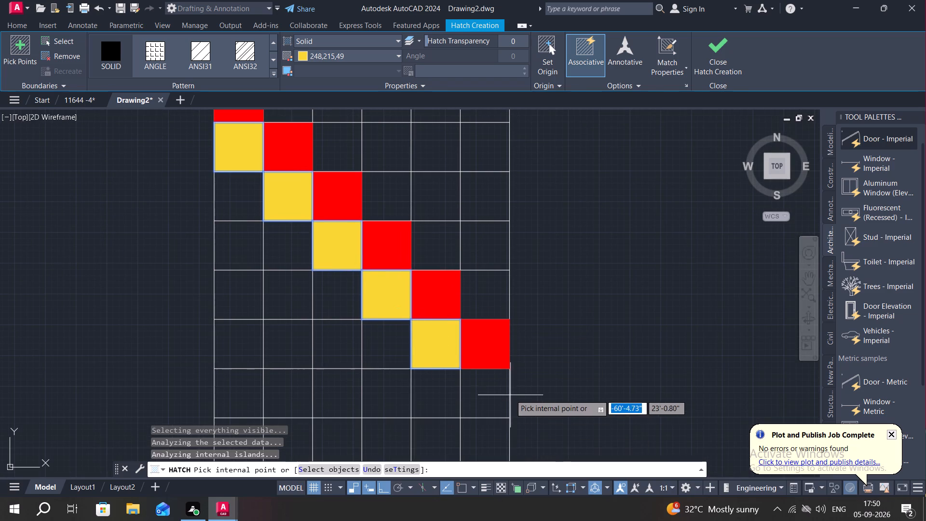
pyautogui.click(494, 393)
# Fill the six cells directly above the red diagonal with the same yellow hatch, up to the grid's northwest corner.
pyautogui.click(486, 297)
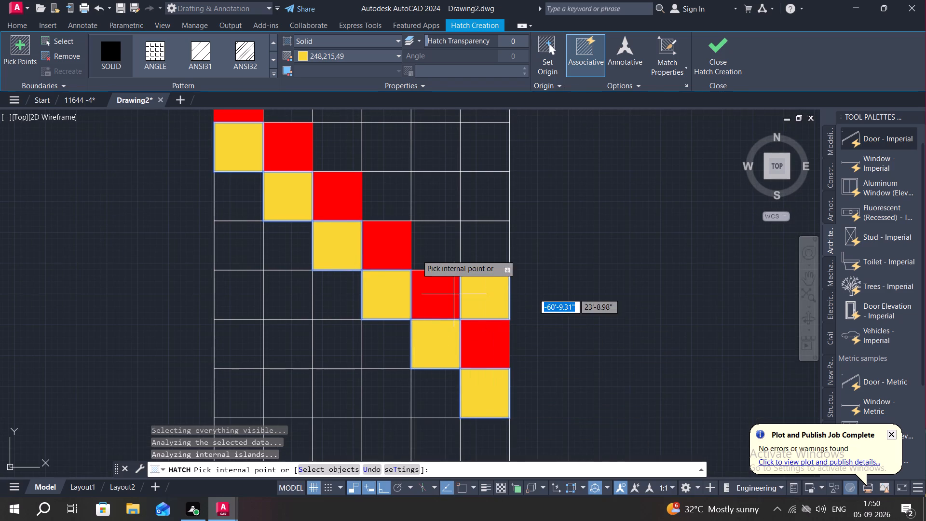
pyautogui.click(427, 243)
pyautogui.moveTo(427, 243); pyautogui.dragTo(463, 320, button='middle')
pyautogui.click(431, 290)
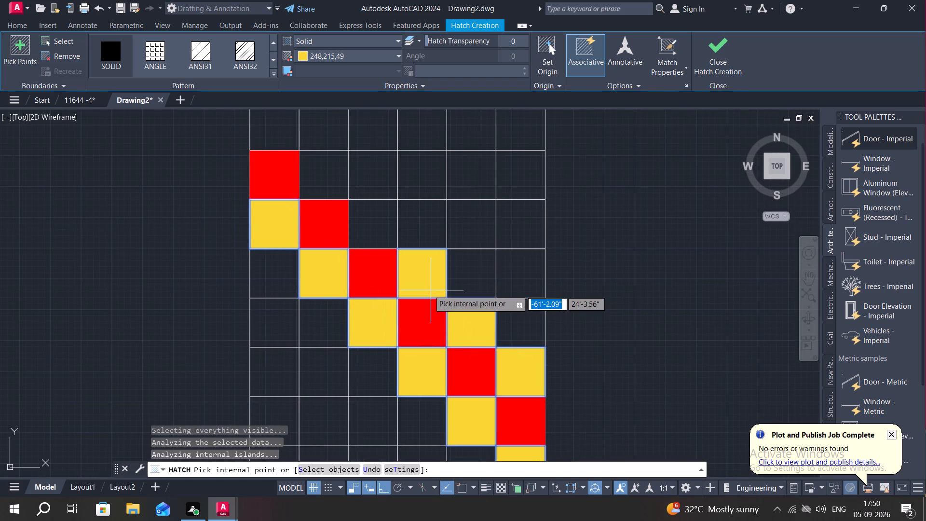
pyautogui.click(364, 232)
pyautogui.click(330, 187)
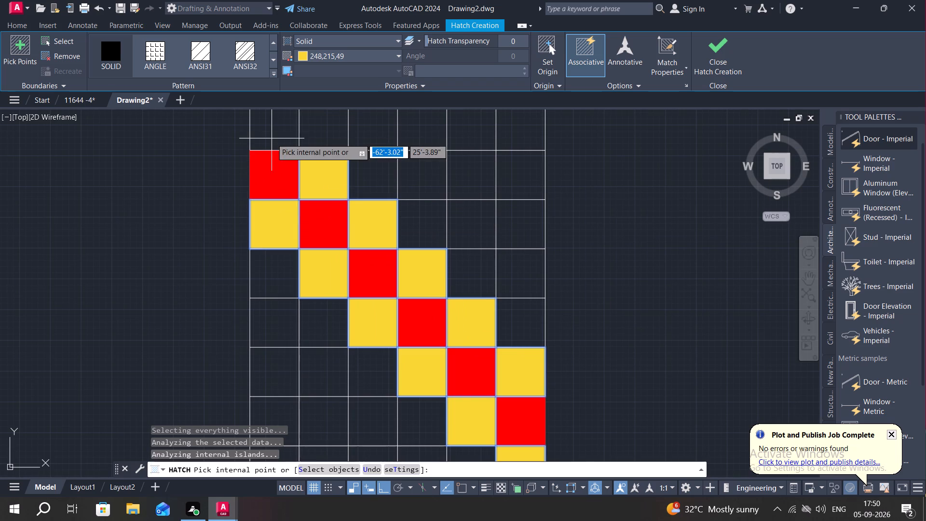
pyautogui.click(281, 133)
pyautogui.moveTo(277, 132); pyautogui.dragTo(319, 216, button='middle')
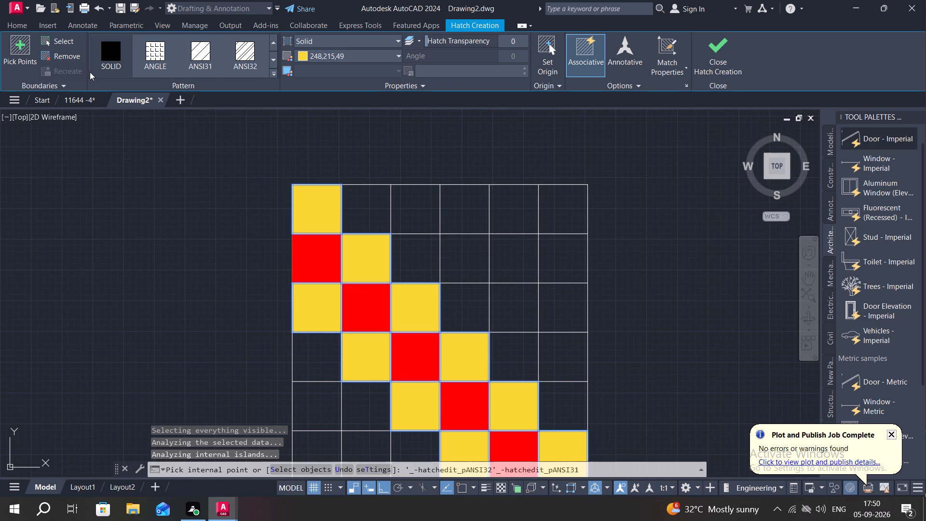
pyautogui.press('Escape')
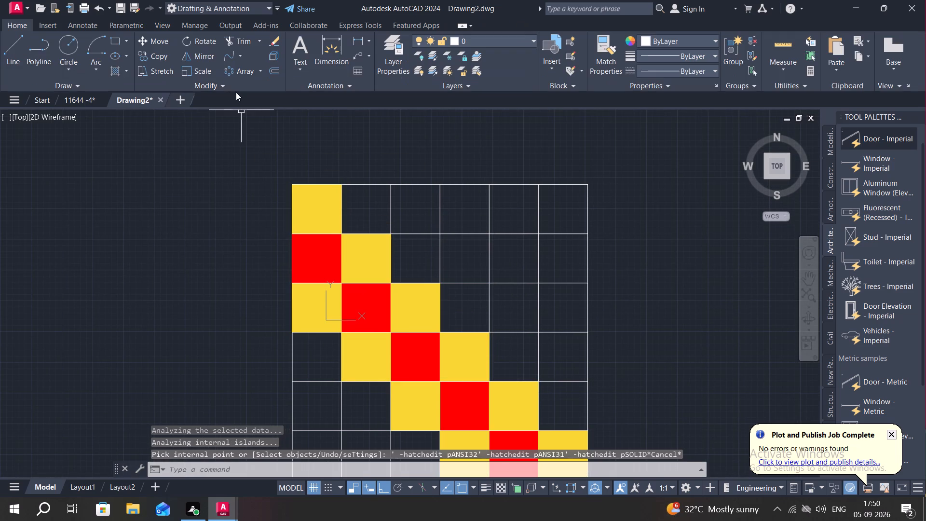
# Hatch the five-cell diagonal from the top row's second cell to the east edge in solid magenta.
pyautogui.write('H')
pyautogui.press('space')
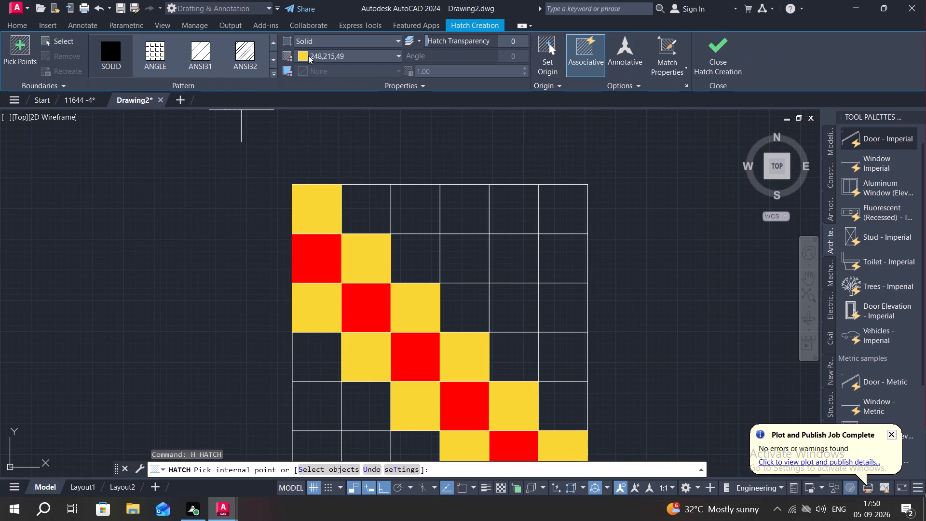
pyautogui.click(328, 57)
pyautogui.click(328, 57)
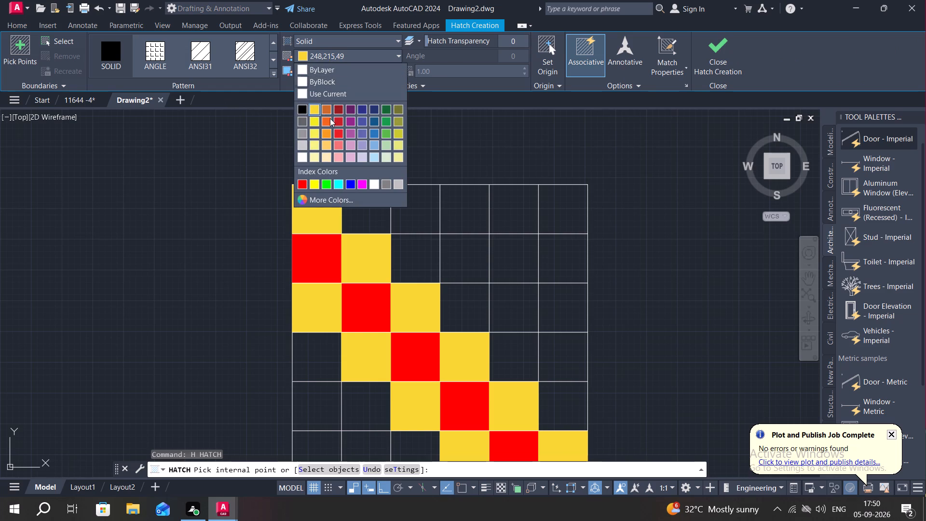
pyautogui.click(361, 181)
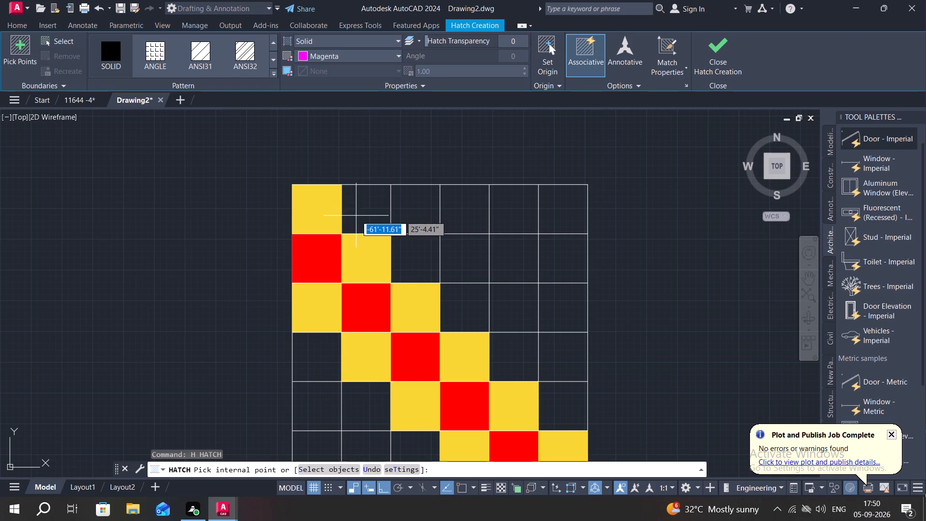
pyautogui.click(356, 216)
pyautogui.click(414, 264)
pyautogui.click(444, 294)
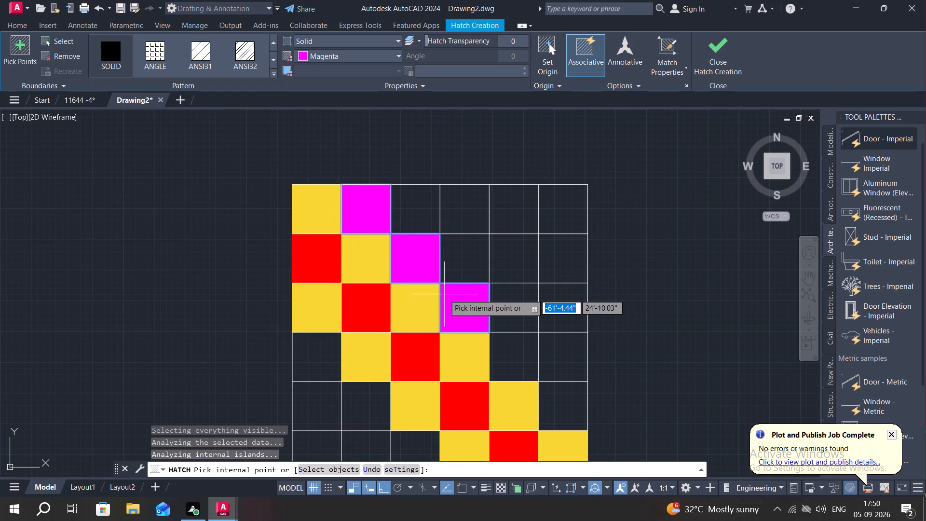
pyautogui.moveTo(444, 294); pyautogui.dragTo(323, 232, button='middle')
pyautogui.click(378, 306)
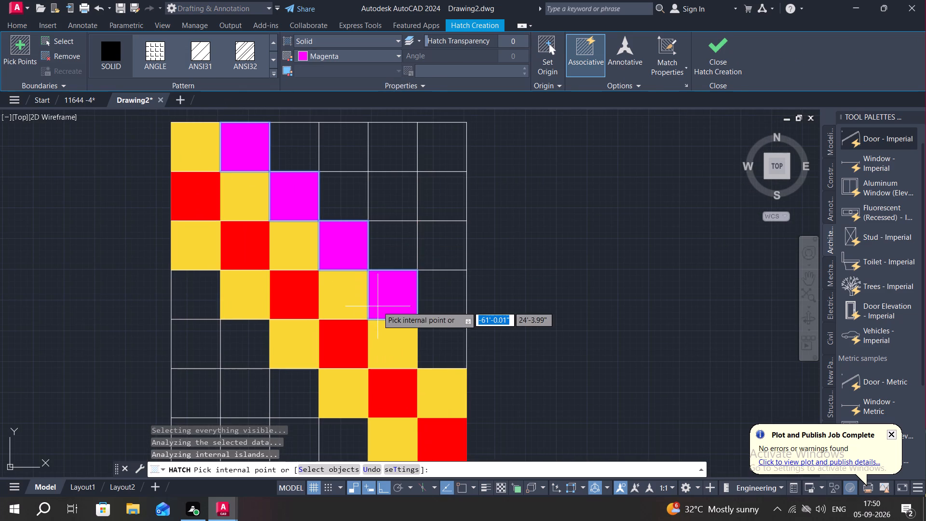
pyautogui.click(447, 349)
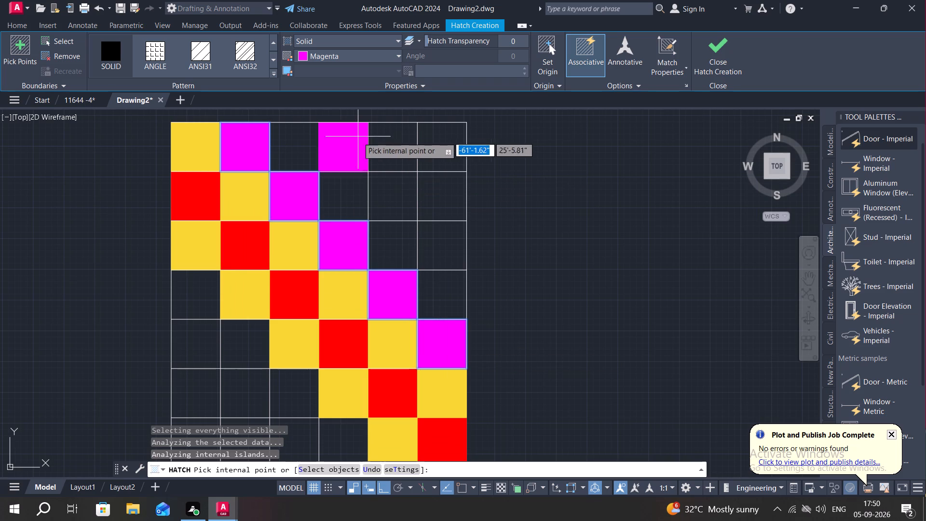
# Fill the three-cell diagonal from the top row's fourth cell to the east edge with the magenta hatch.
pyautogui.click(357, 138)
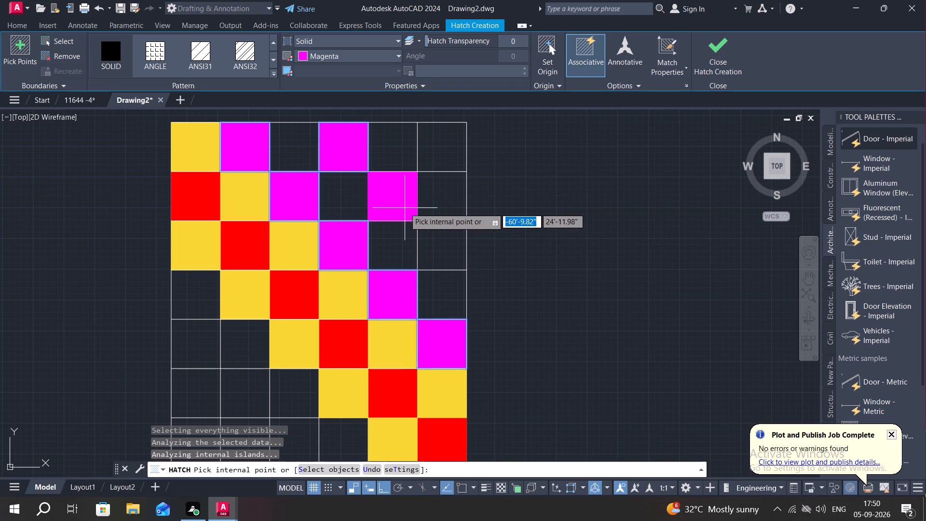
pyautogui.click(405, 208)
pyautogui.click(445, 267)
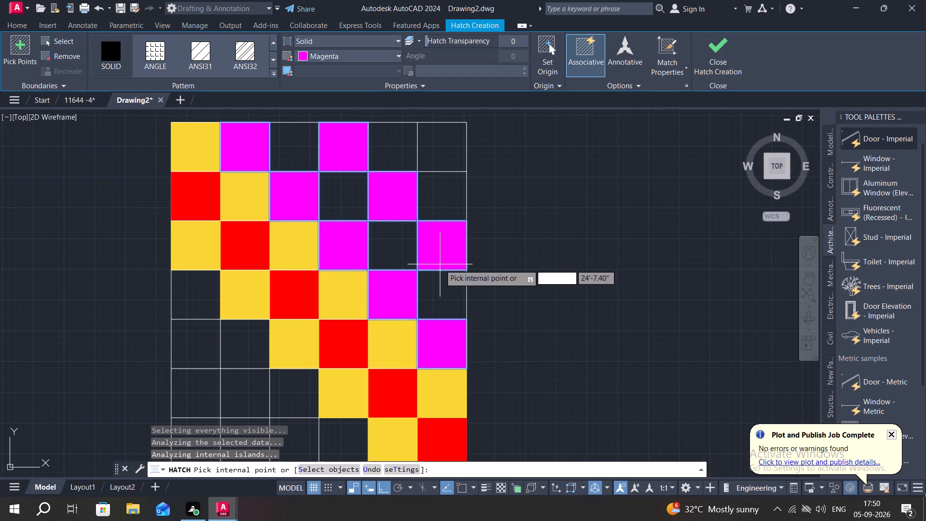
pyautogui.press('Escape')
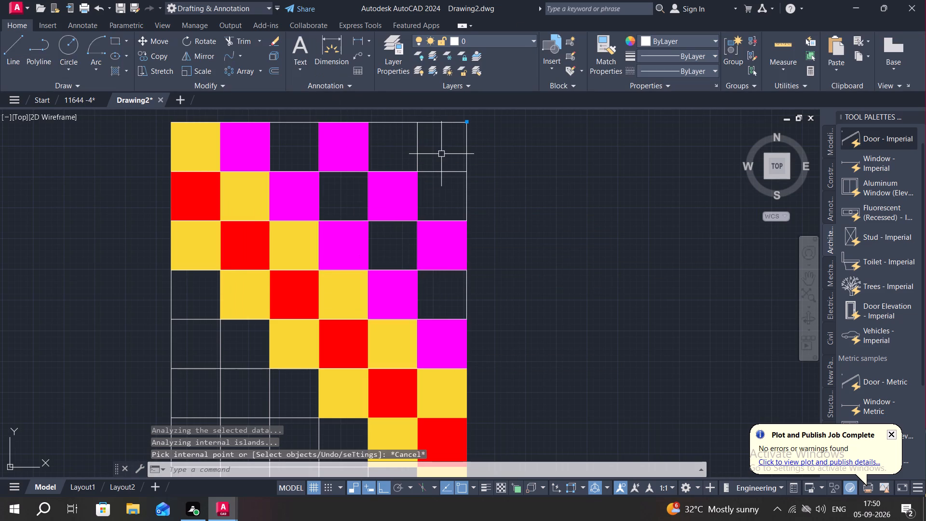
# Hatch the grid's northeast corner cell in solid magenta.
pyautogui.press('space')
pyautogui.click(427, 165)
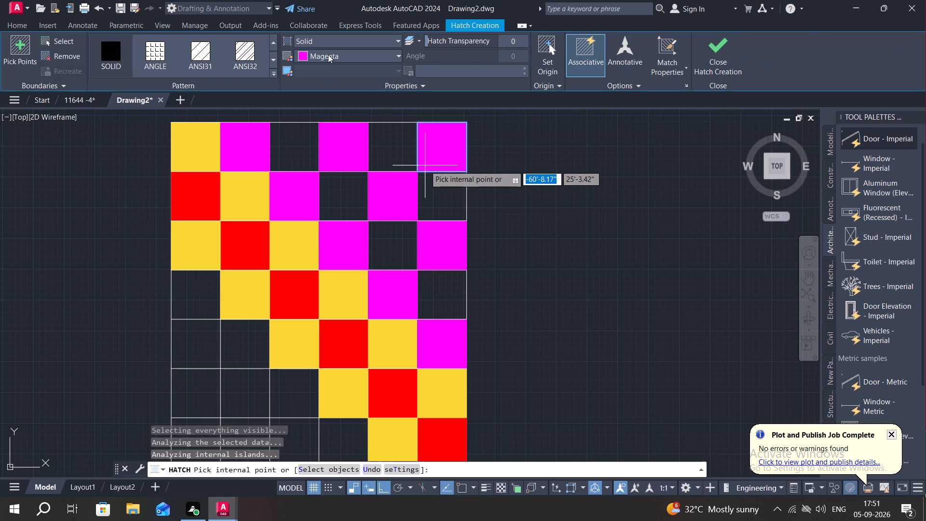
pyautogui.press('Escape')
pyautogui.click(343, 57)
pyautogui.press('Escape')
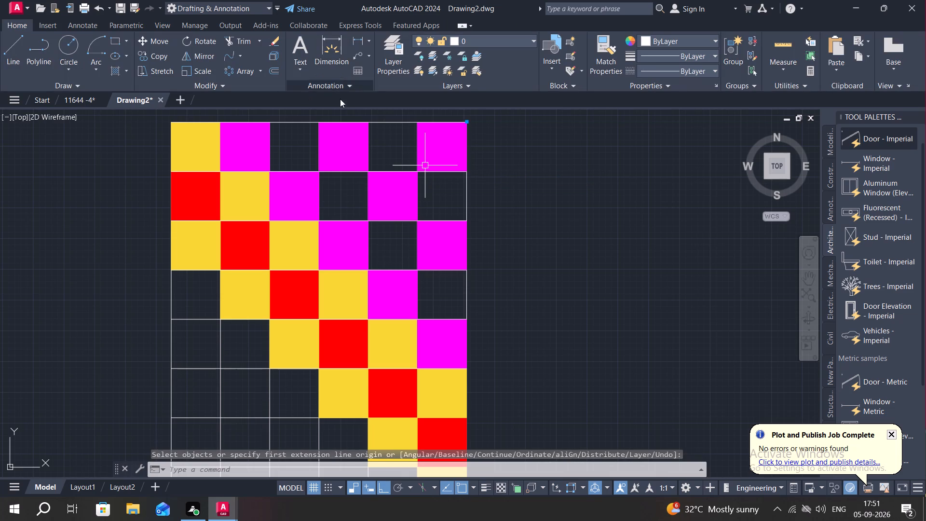
# Fill the six empty cells between the magenta diagonals in the grid's northeast area with a solid blue hatch.
pyautogui.write('H')
pyautogui.press('space')
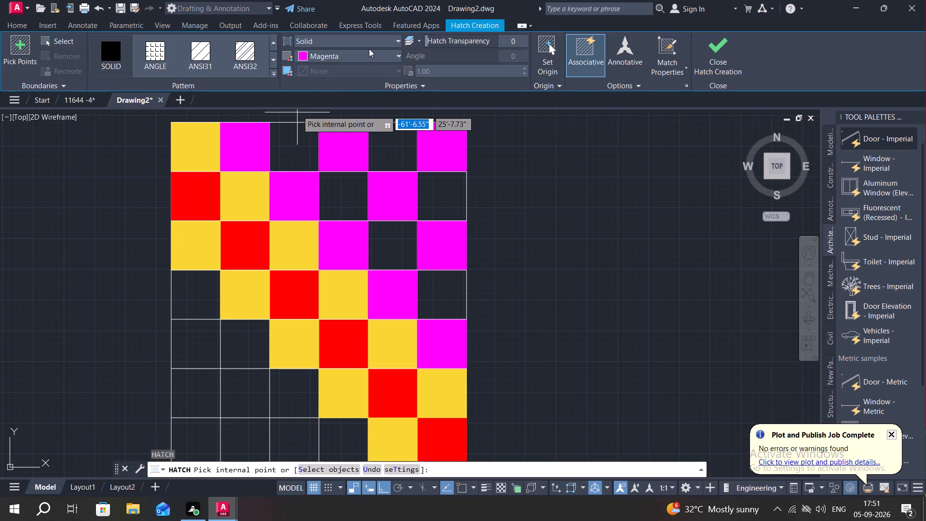
pyautogui.click(372, 54)
pyautogui.click(349, 186)
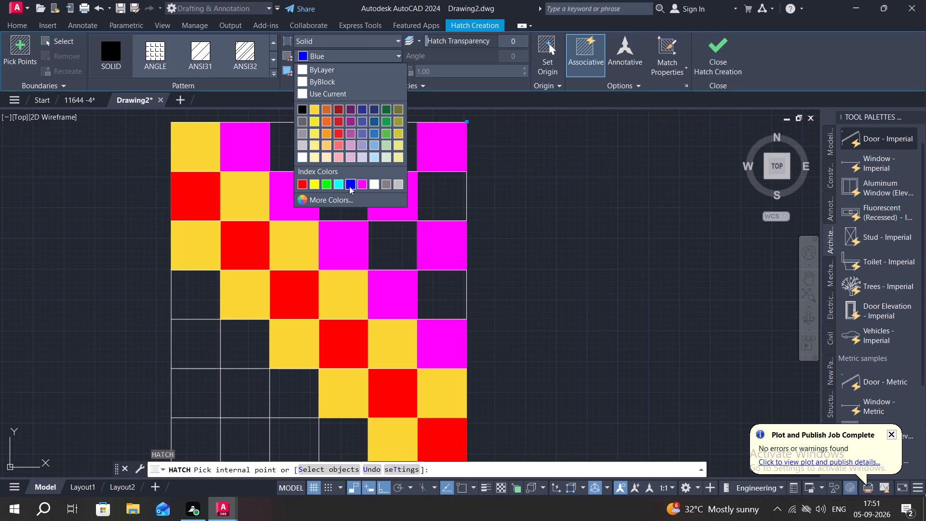
pyautogui.click(301, 148)
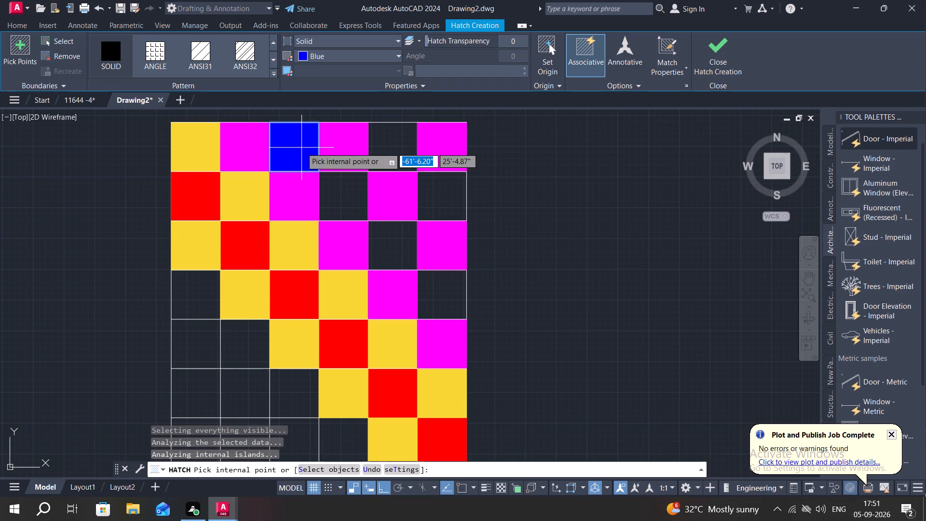
pyautogui.click(383, 156)
pyautogui.click(346, 199)
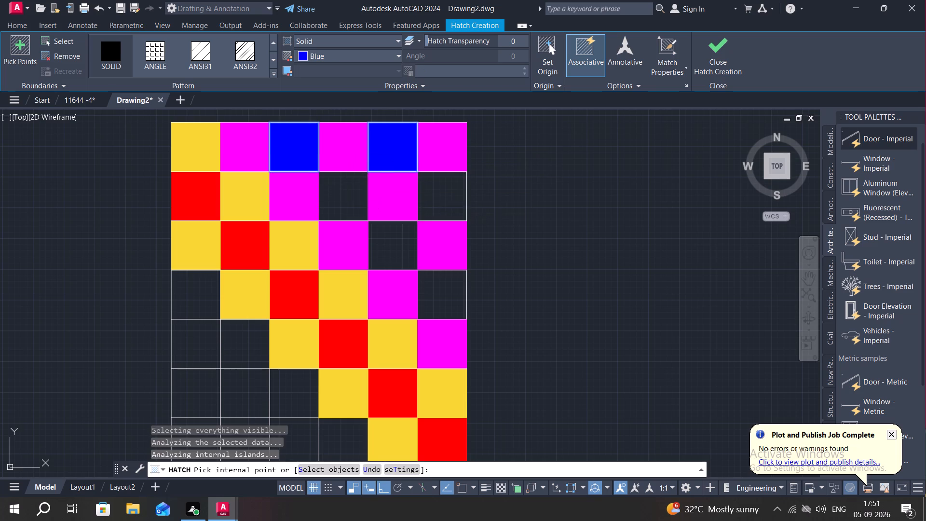
pyautogui.click(377, 244)
pyautogui.click(434, 195)
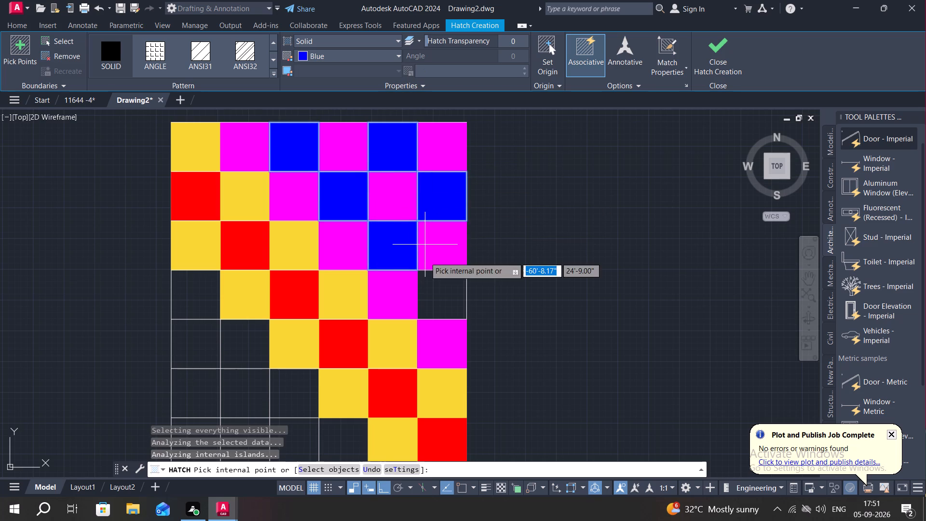
pyautogui.click(444, 292)
# Hatch the six-cell diagonal directly below the lower yellow one in solid blue, from the west edge to the southeast corner.
pyautogui.moveTo(370, 301); pyautogui.dragTo(441, 201, button='middle')
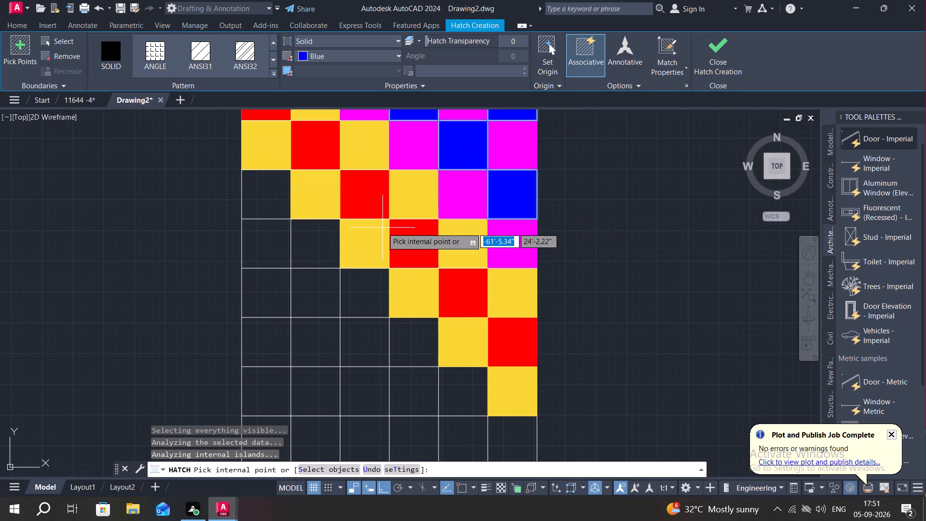
pyautogui.click(264, 205)
pyautogui.click(303, 244)
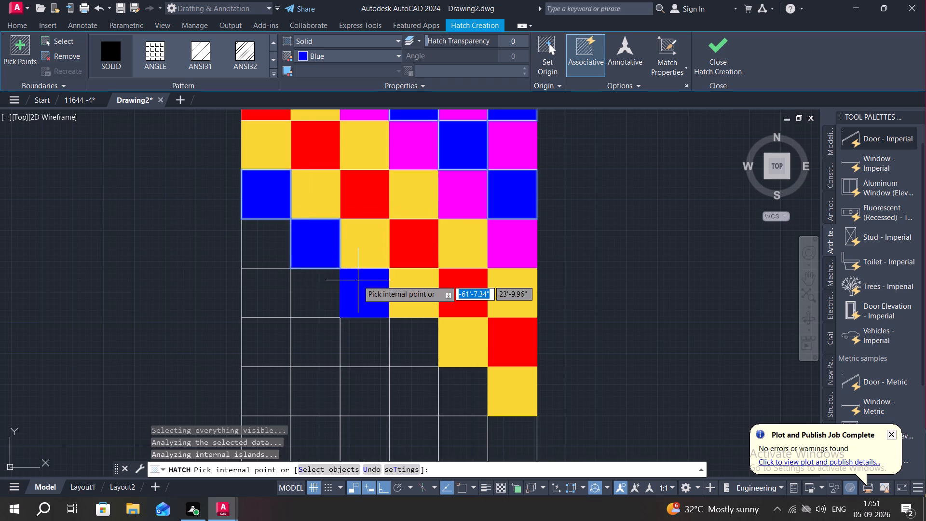
pyautogui.click(358, 280)
pyautogui.click(414, 354)
pyautogui.moveTo(403, 338); pyautogui.dragTo(327, 287, button='middle')
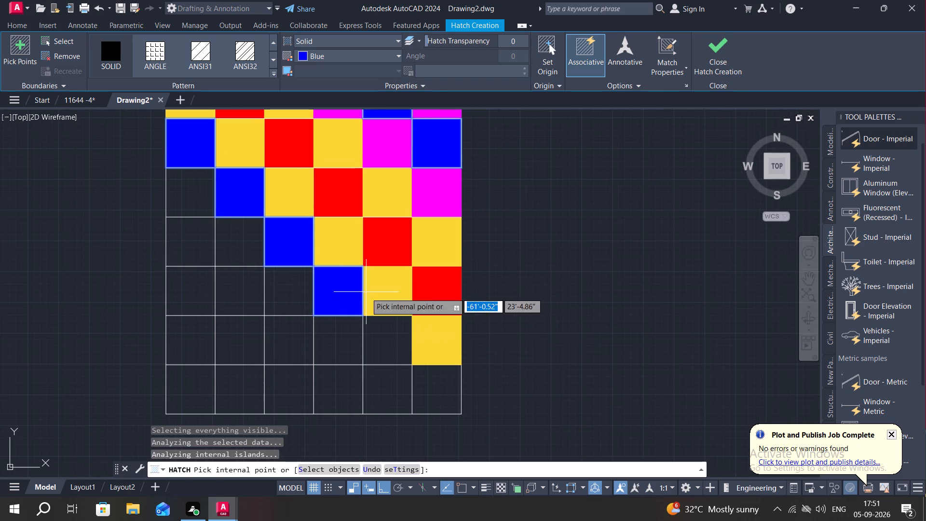
pyautogui.click(370, 333)
pyautogui.click(434, 401)
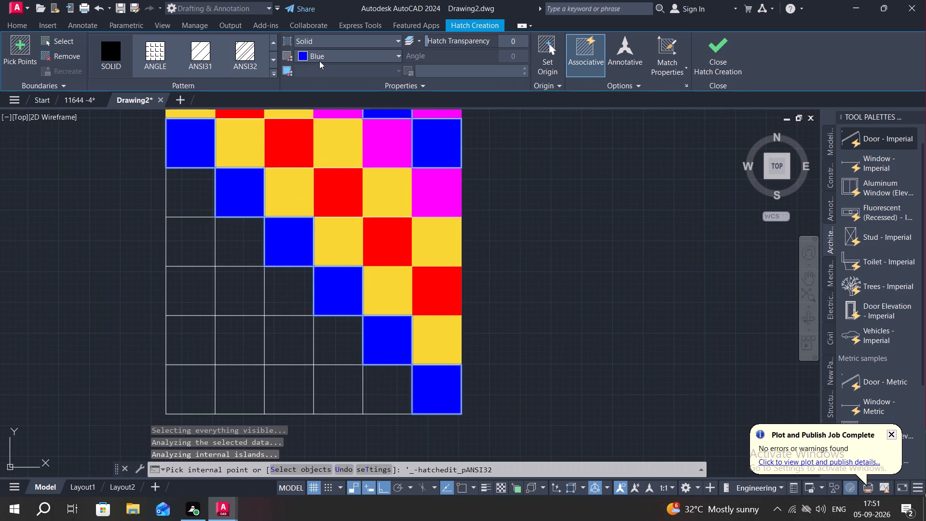
pyautogui.press('Escape')
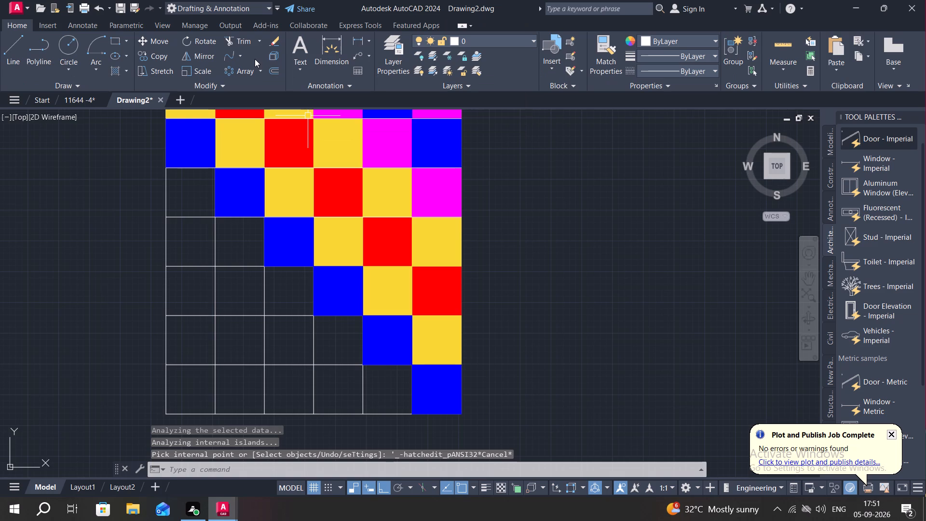
# Hatch the five-cell diagonal directly below the blue one in solid green, from the west edge to the bottom row.
pyautogui.write('H')
pyautogui.press('space')
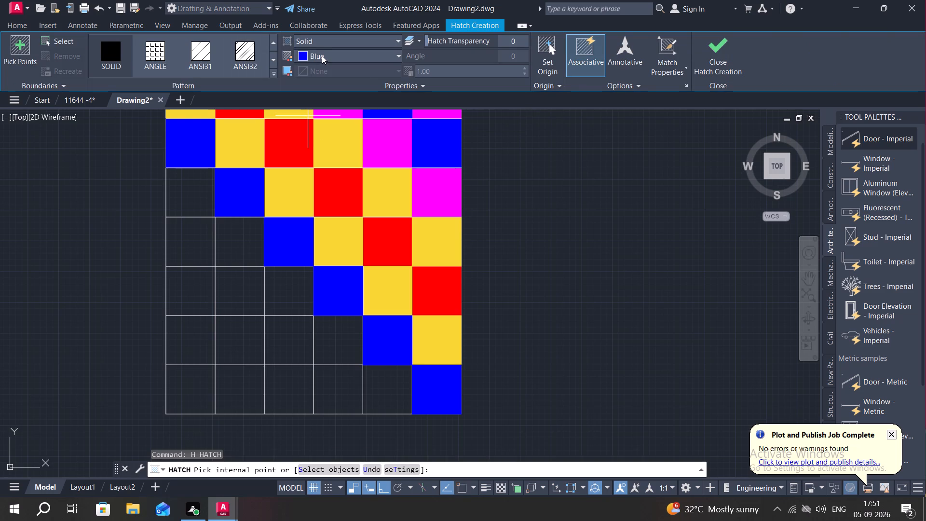
pyautogui.click(322, 56)
pyautogui.click(322, 56)
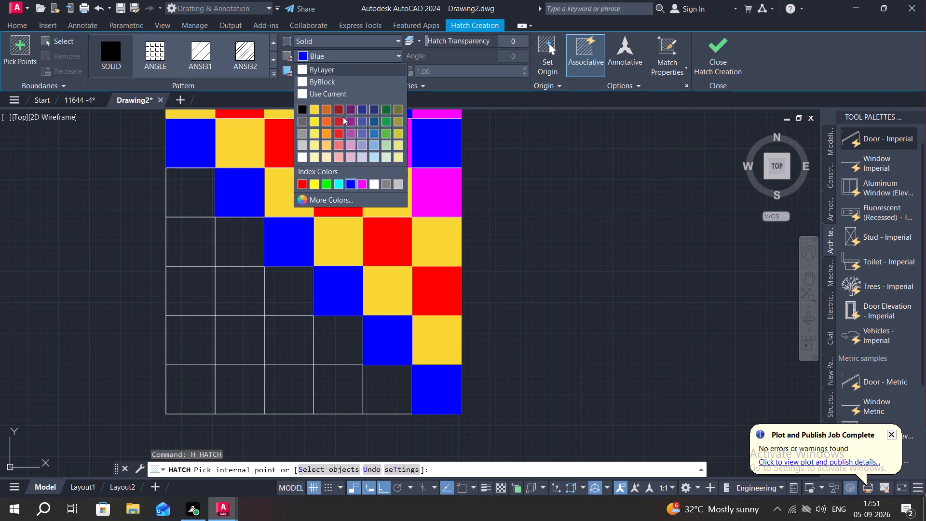
pyautogui.click(322, 183)
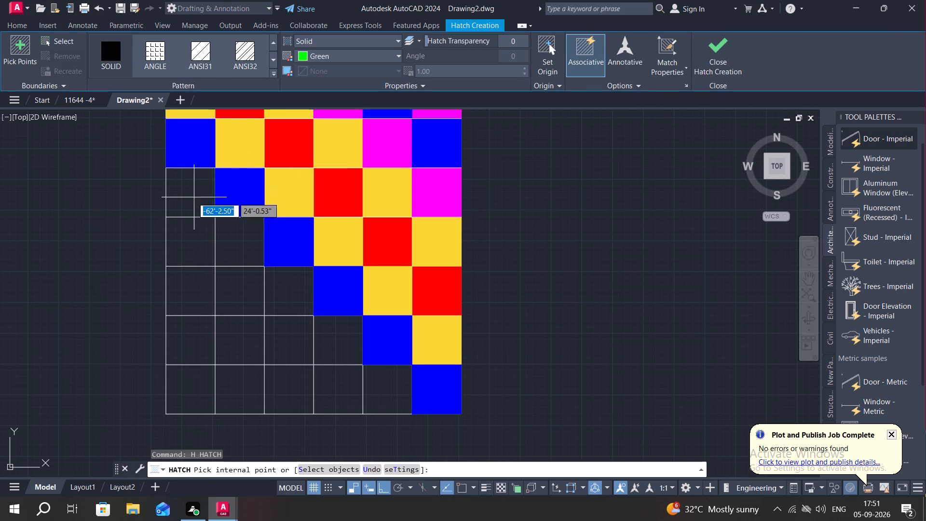
pyautogui.click(188, 197)
pyautogui.click(224, 243)
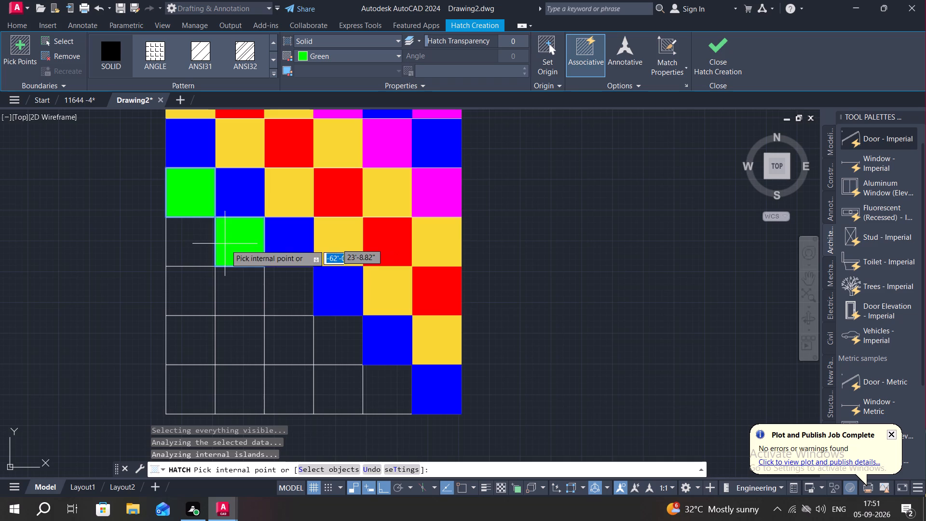
pyautogui.click(297, 290)
pyautogui.click(324, 334)
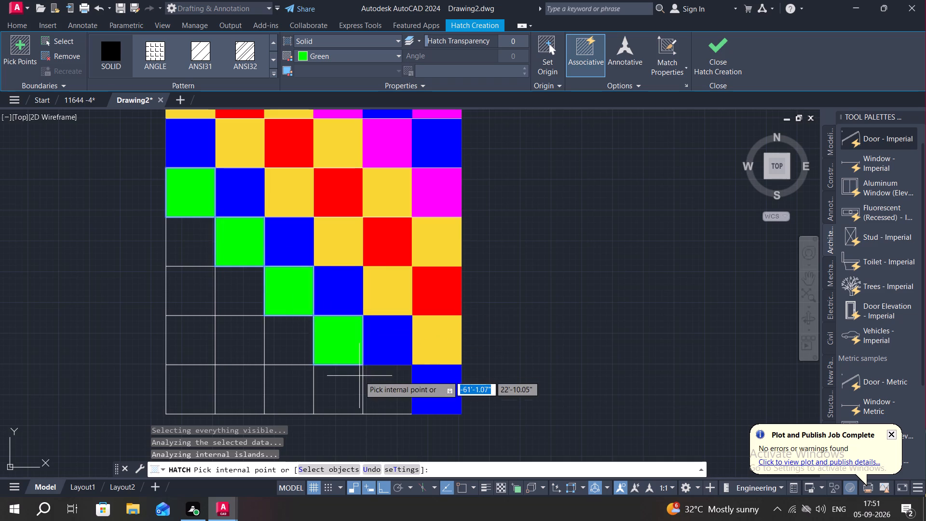
pyautogui.click(376, 378)
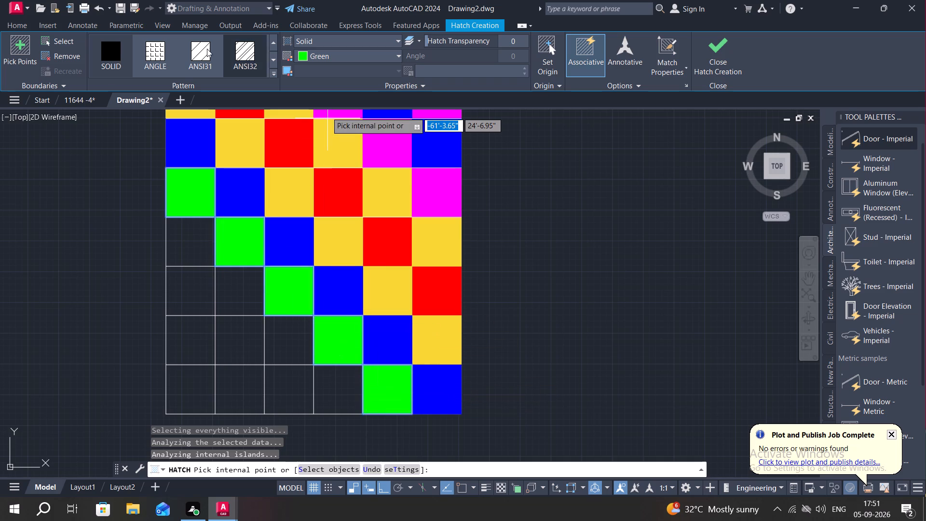
pyautogui.press('Escape')
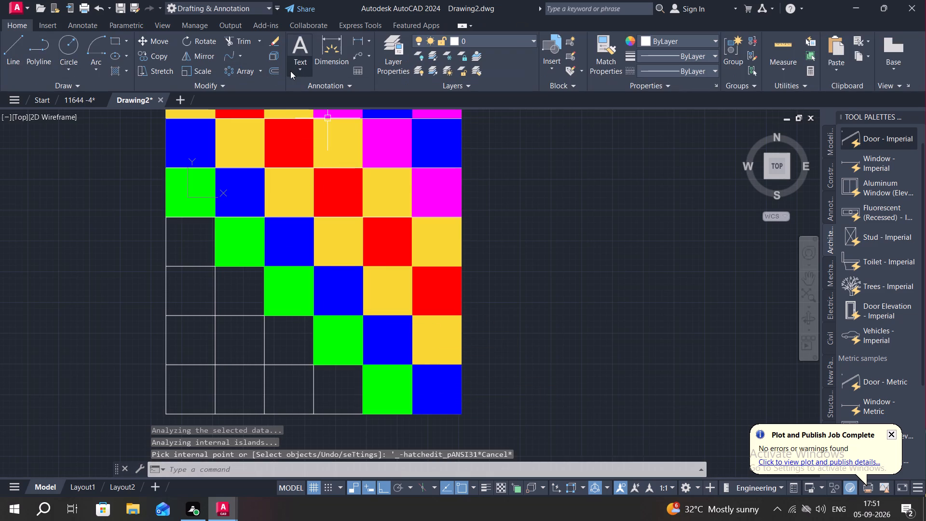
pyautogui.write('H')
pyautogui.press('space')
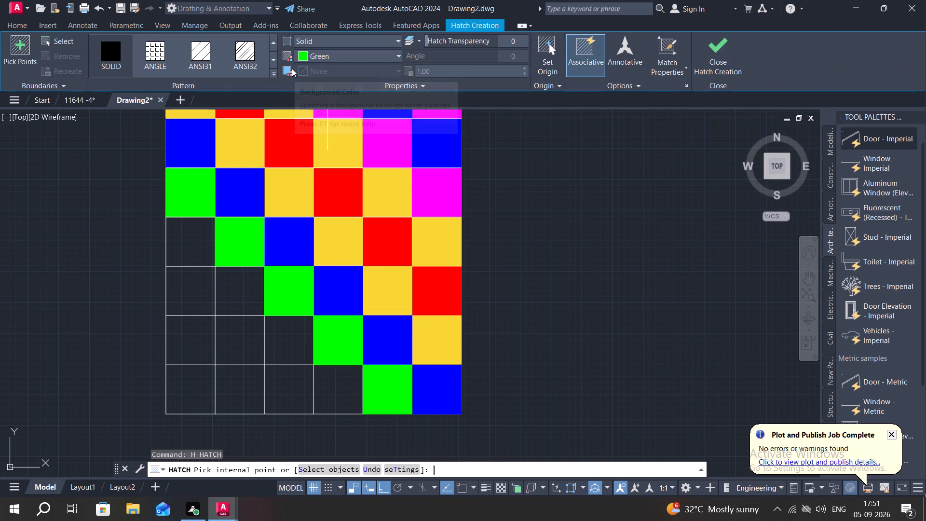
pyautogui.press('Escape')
# Hatch the four-cell diagonal directly below the green one in solid blue, from the west edge to the bottom row.
pyautogui.write('H')
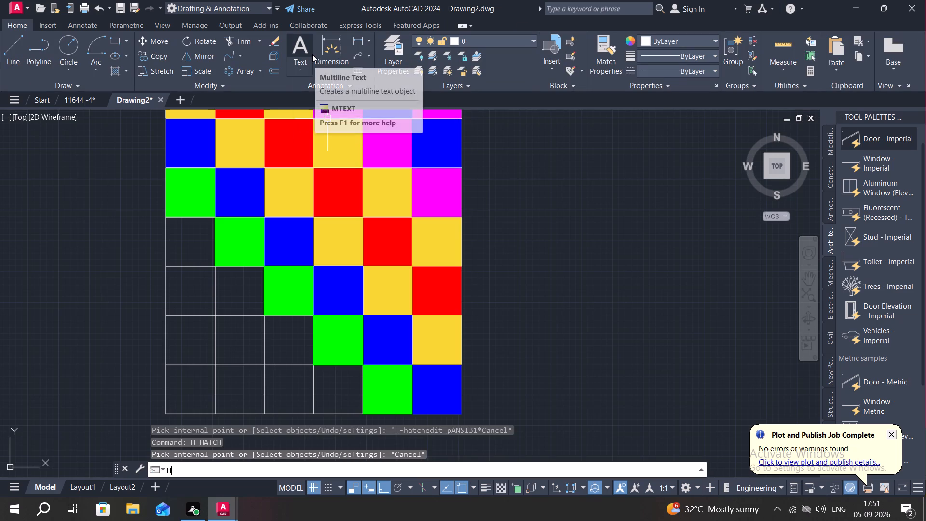
pyautogui.press('space')
pyautogui.click(340, 54)
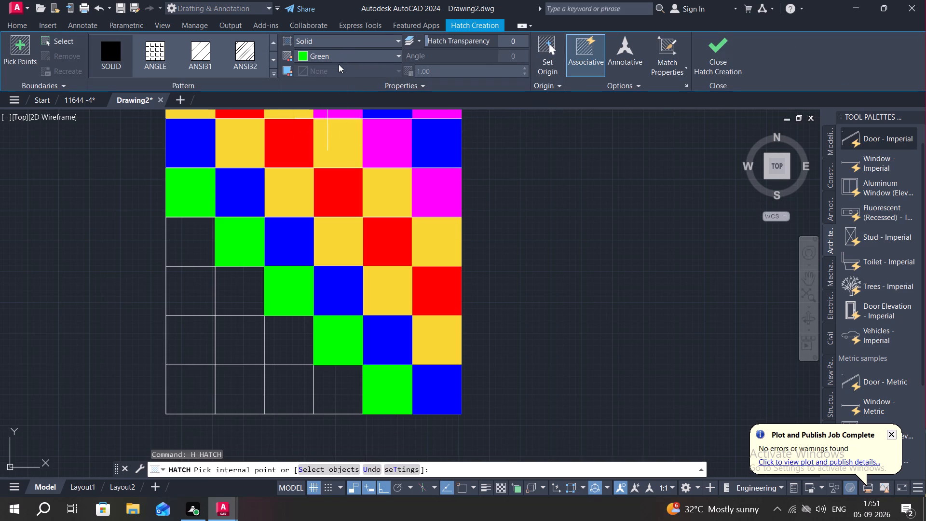
pyautogui.click(341, 55)
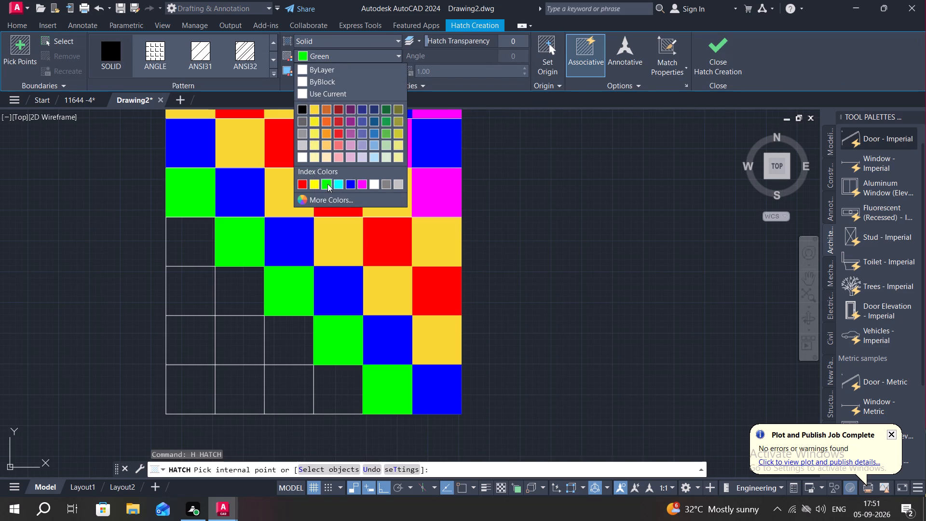
pyautogui.click(350, 186)
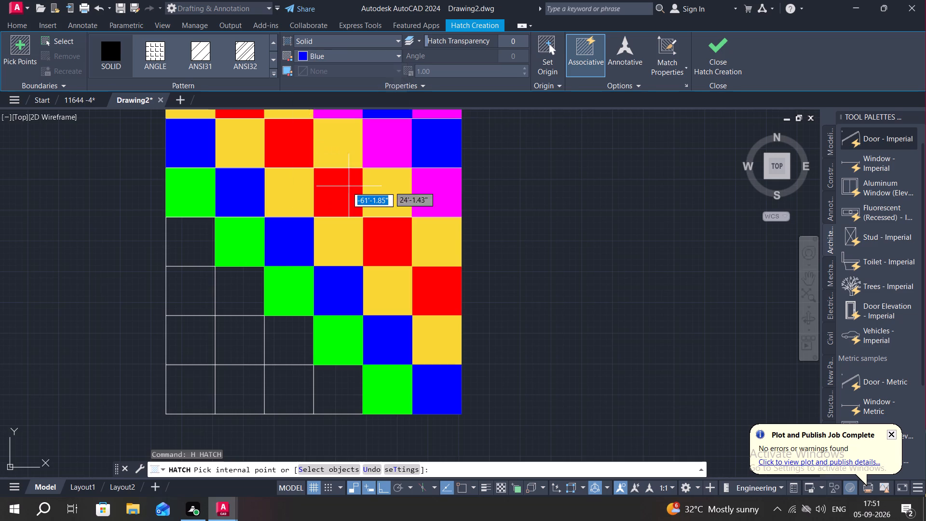
pyautogui.click(183, 251)
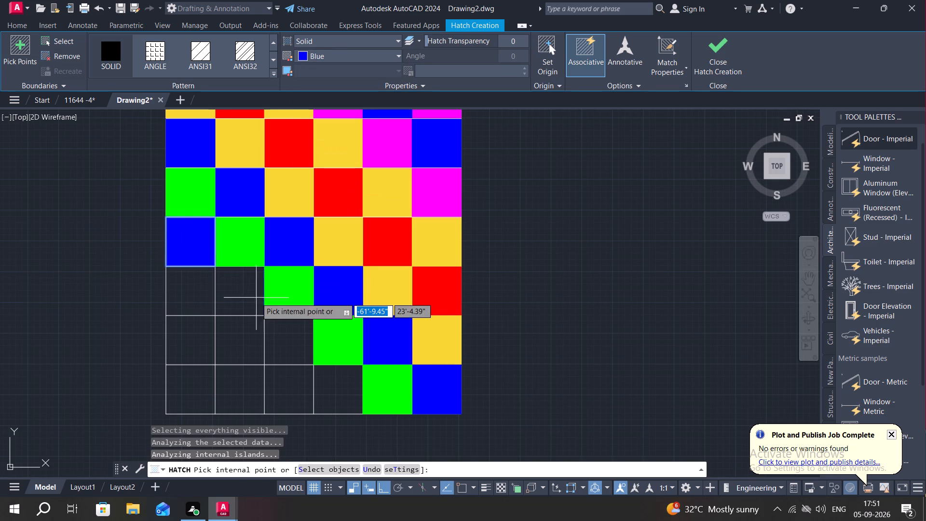
pyautogui.click(246, 296)
pyautogui.click(286, 344)
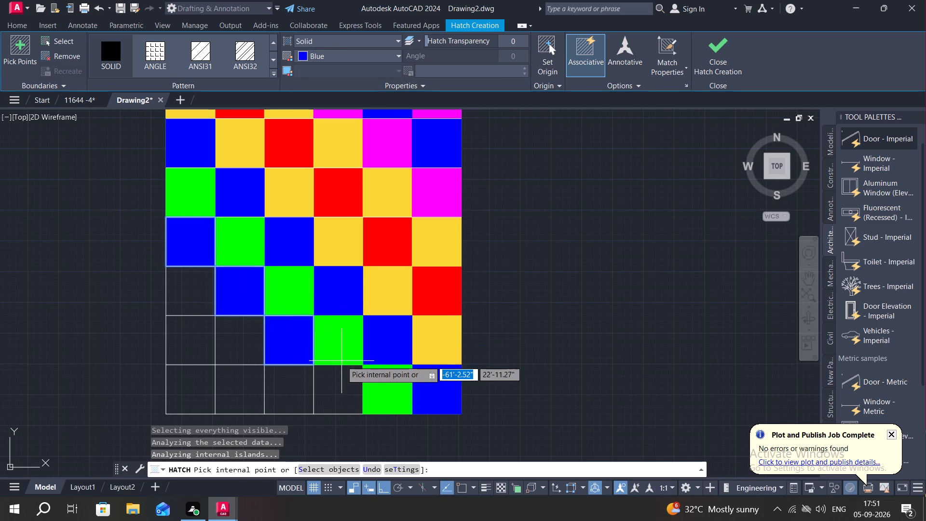
pyautogui.click(314, 381)
# Fill the two-cell diagonal nearest the southwest corner cell with the same blue hatch and finish the hatch.
pyautogui.click(198, 352)
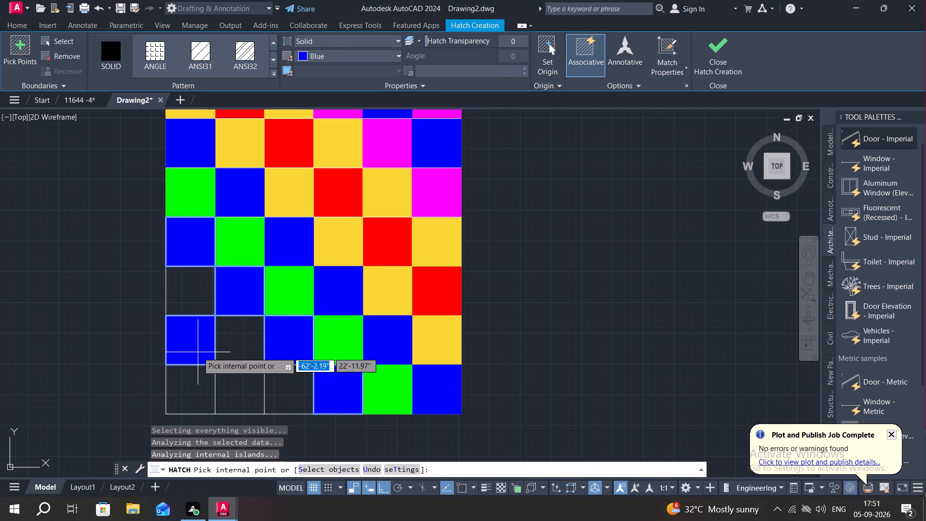
pyautogui.click(227, 375)
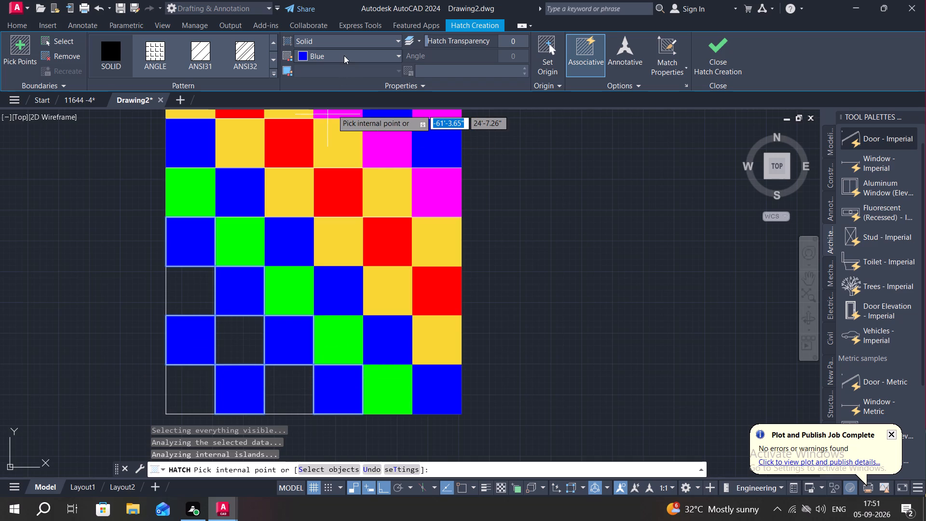
pyautogui.click(344, 55)
pyautogui.press('Escape')
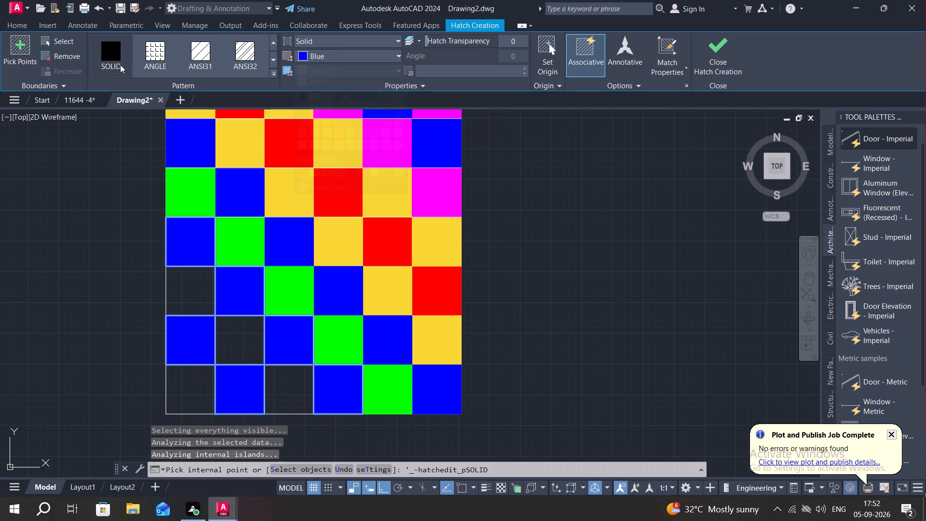
pyautogui.write('H')
pyautogui.press('space')
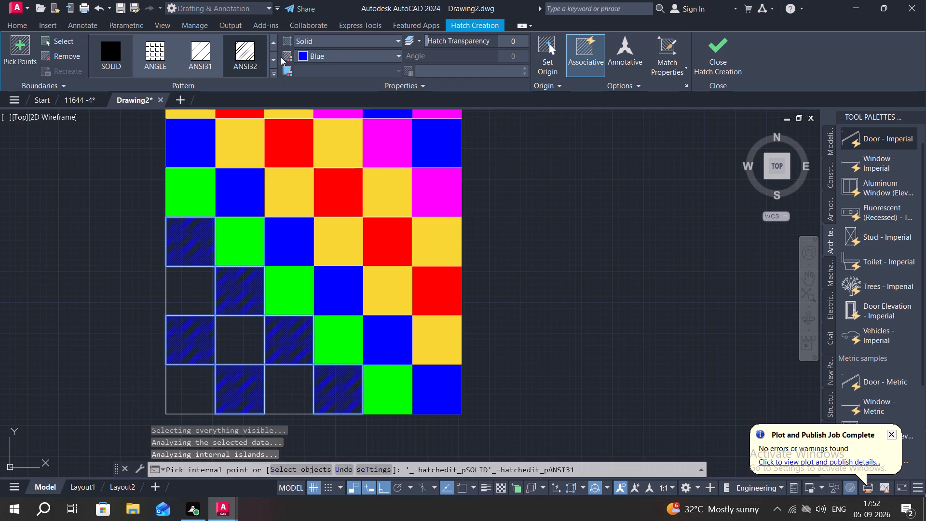
pyautogui.click(323, 53)
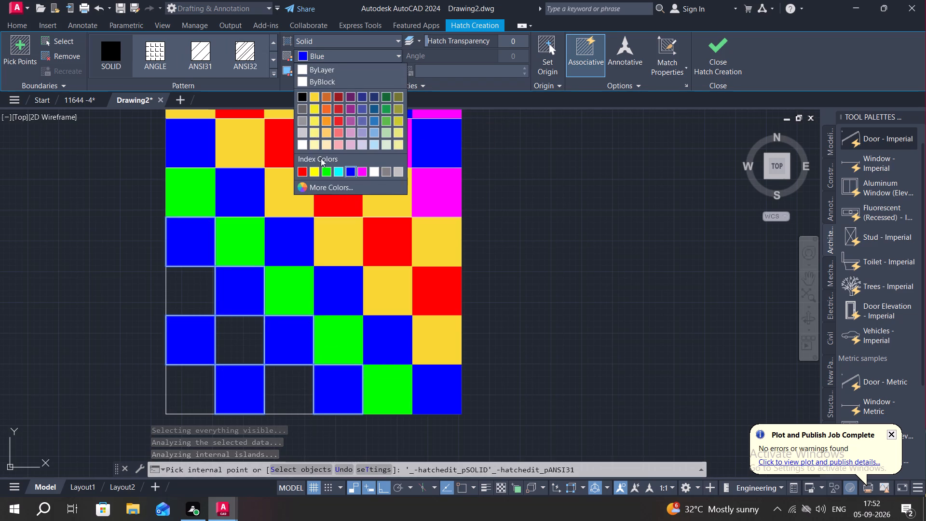
pyautogui.press('Escape')
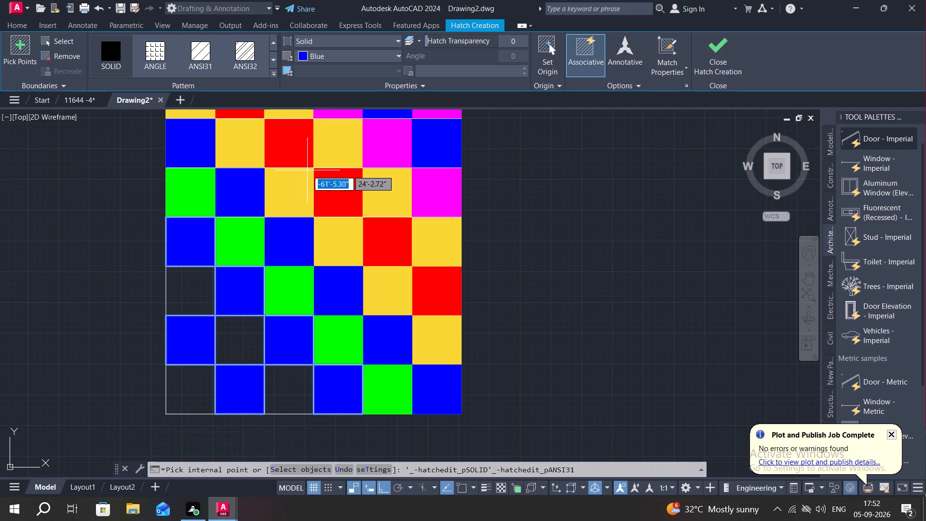
pyautogui.press('Escape')
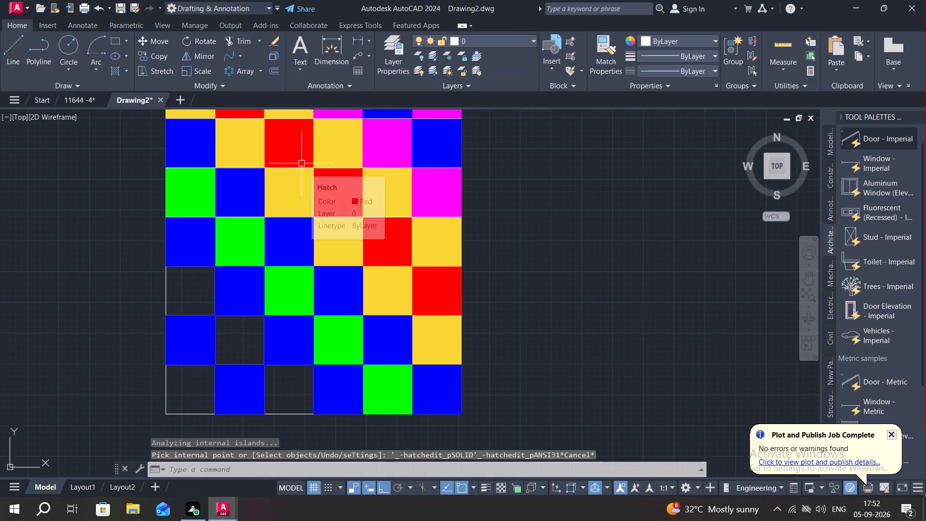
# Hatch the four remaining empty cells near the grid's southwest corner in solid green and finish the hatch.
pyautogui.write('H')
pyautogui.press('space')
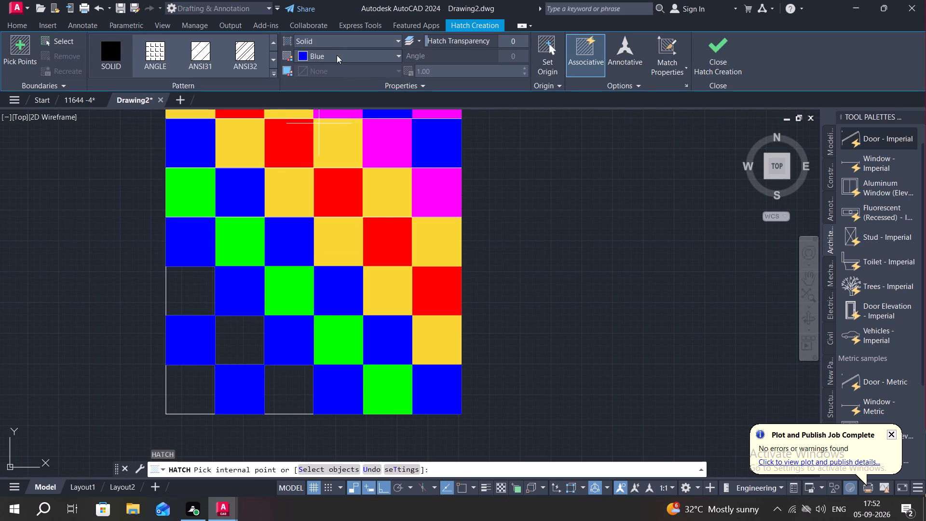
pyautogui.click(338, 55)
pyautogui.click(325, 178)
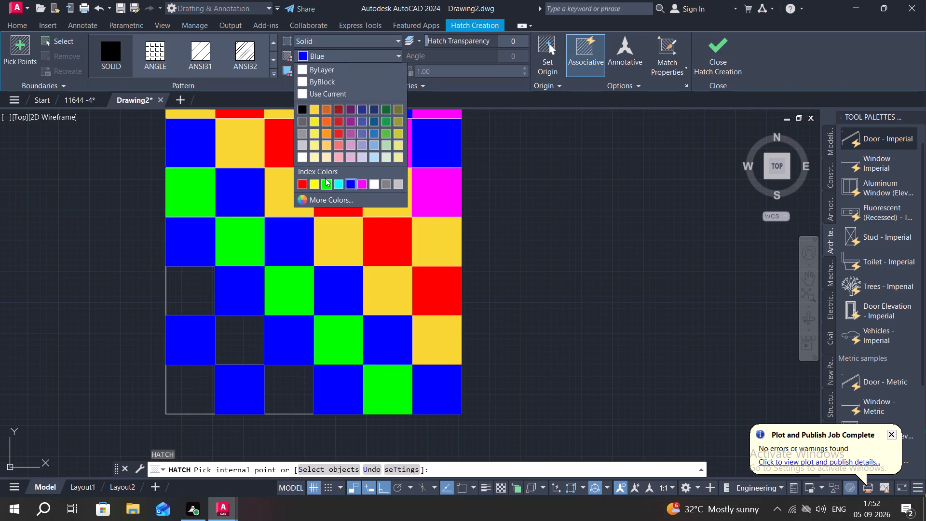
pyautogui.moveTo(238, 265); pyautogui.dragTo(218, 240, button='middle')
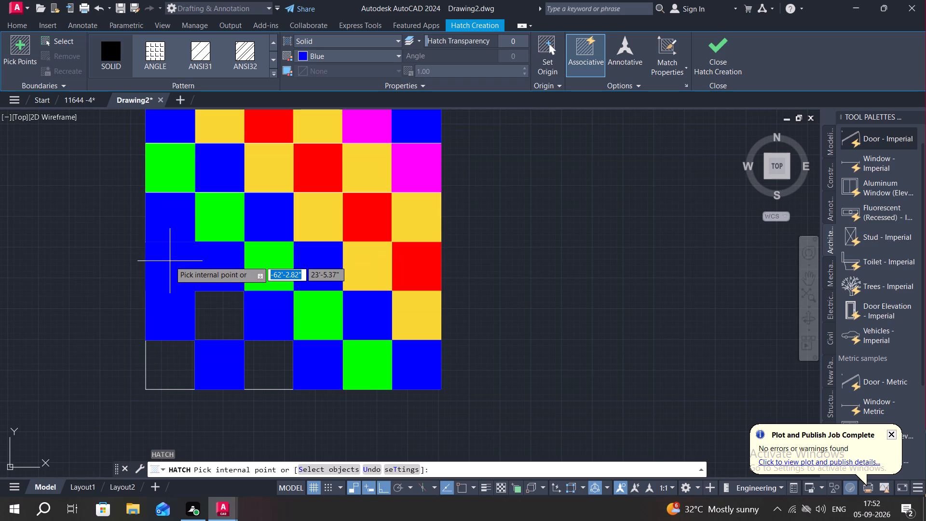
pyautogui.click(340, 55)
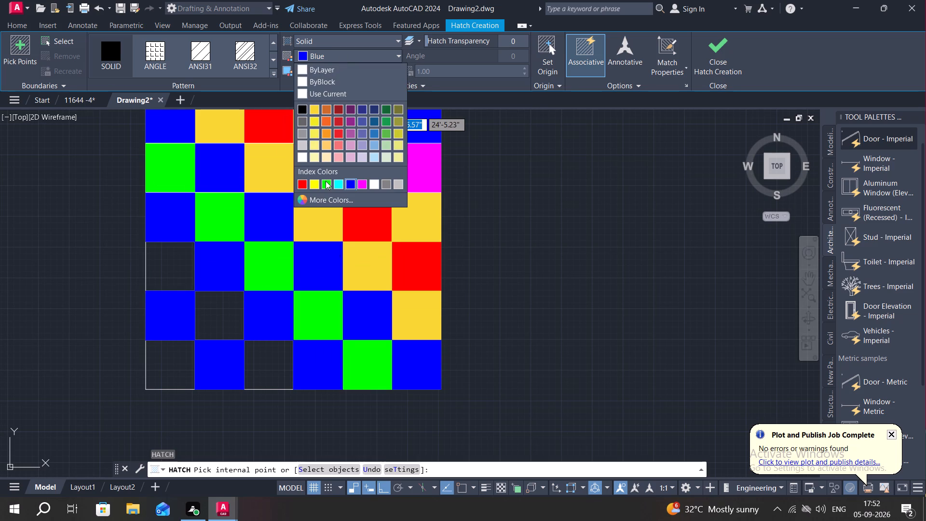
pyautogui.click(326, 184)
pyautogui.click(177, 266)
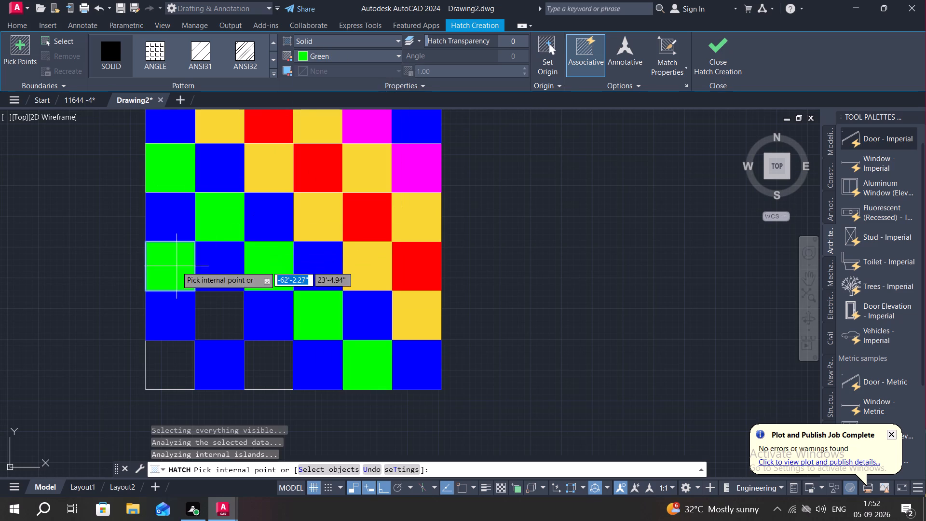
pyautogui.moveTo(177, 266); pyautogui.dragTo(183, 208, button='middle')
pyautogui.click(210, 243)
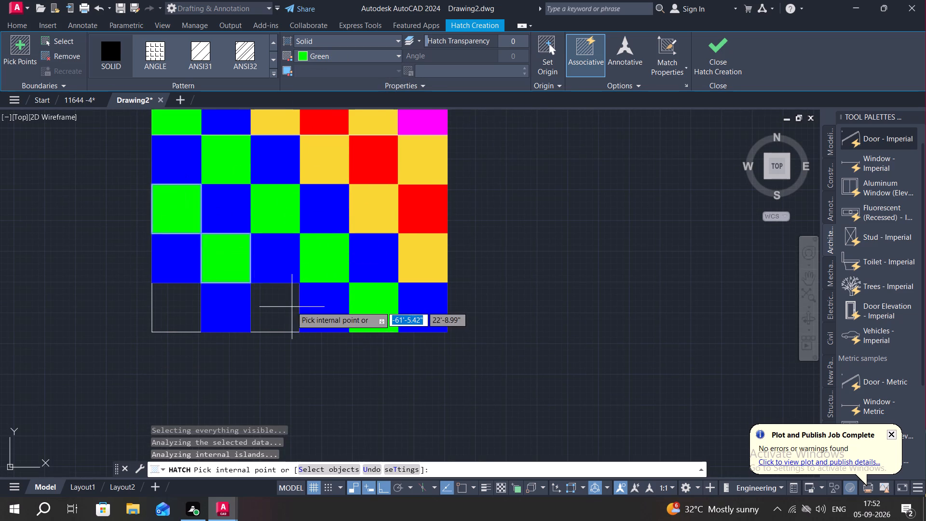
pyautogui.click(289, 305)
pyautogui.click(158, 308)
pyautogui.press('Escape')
# Select the entire coloured practice grid with all its hatches and delete it.
pyautogui.scroll(-2, 106, 262)
pyautogui.moveTo(106, 252); pyautogui.dragTo(146, 301, button='middle')
pyautogui.press('Escape')
pyautogui.moveTo(150, 223); pyautogui.dragTo(200, 231, button='middle')
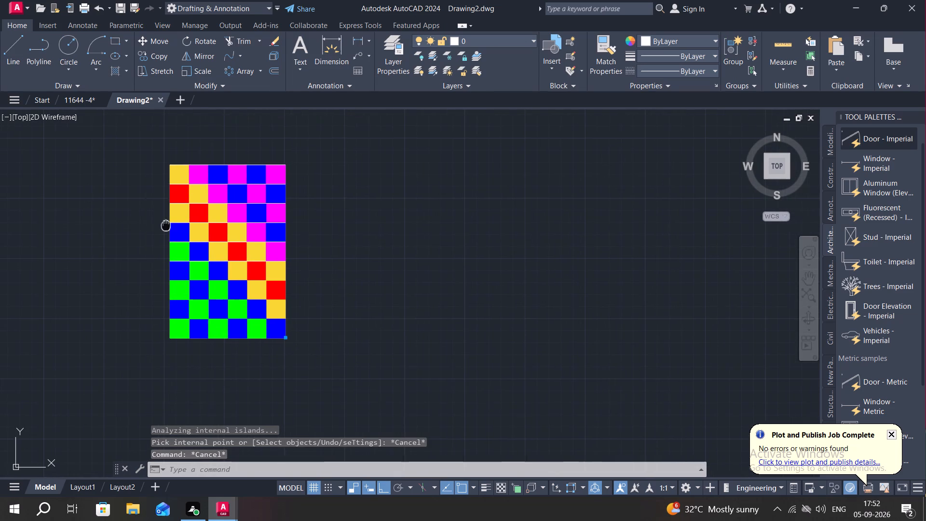
pyautogui.moveTo(200, 231); pyautogui.dragTo(281, 248, button='middle')
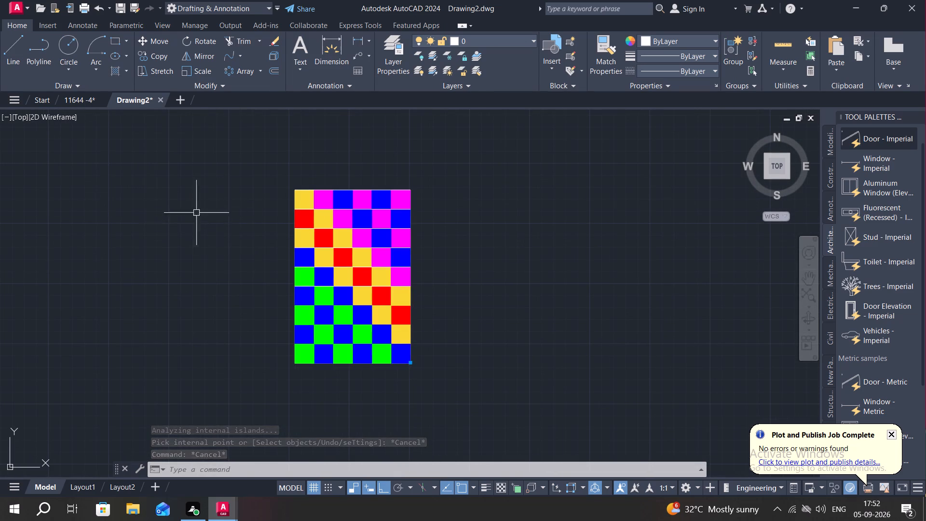
pyautogui.click(232, 170)
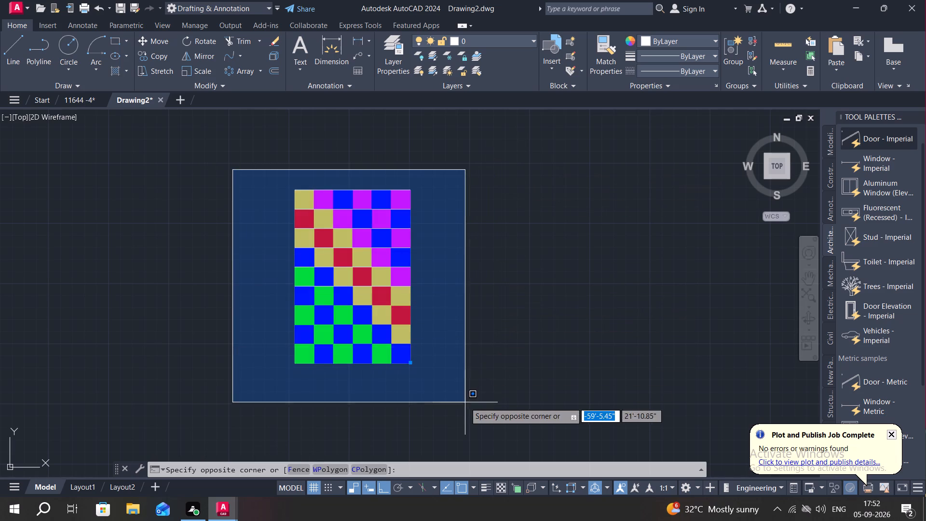
pyautogui.click(465, 402)
pyautogui.press('Delete')
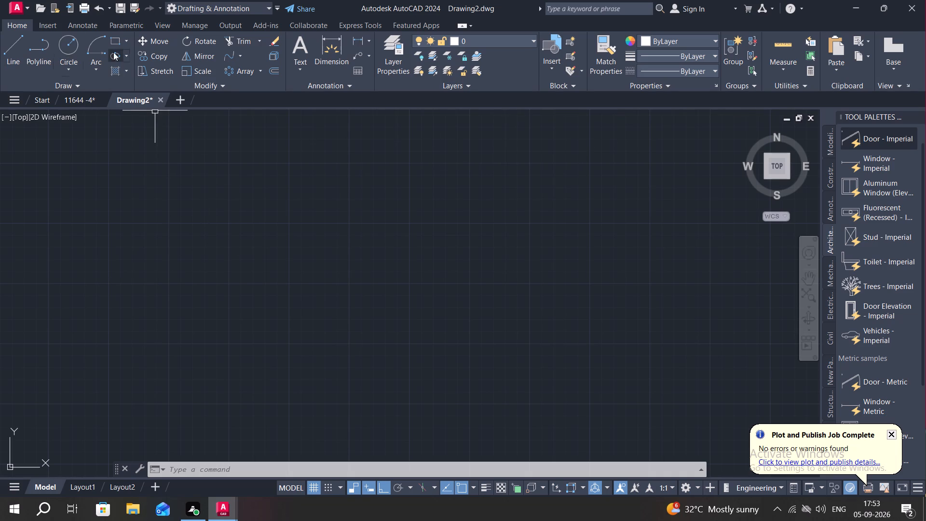
# Draw a 28' by 40' rectangle in the empty area west of the floor plan, using the Dimensions option.
pyautogui.click(124, 41)
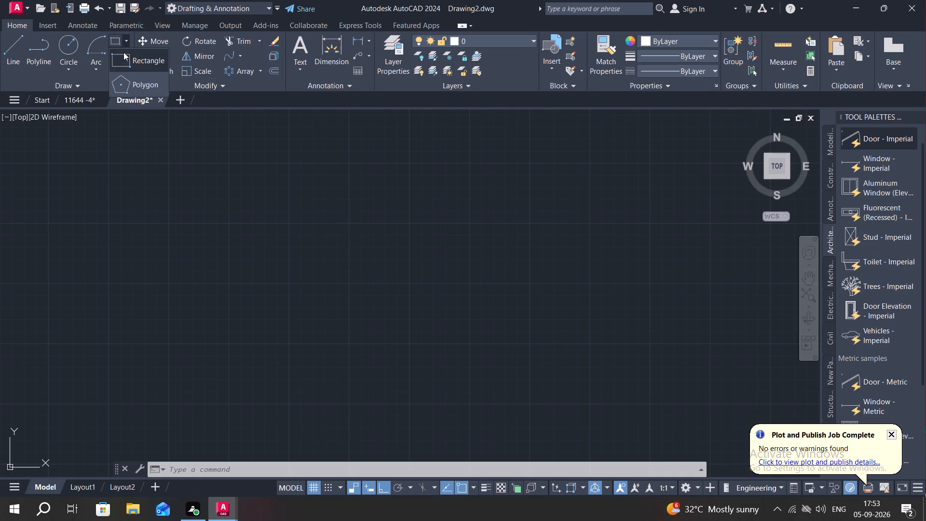
pyautogui.click(126, 63)
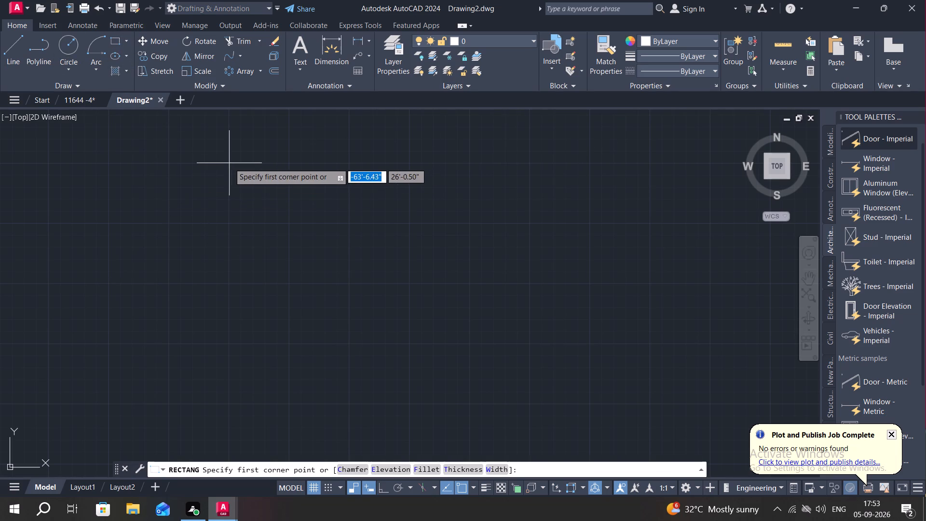
pyautogui.click(229, 163)
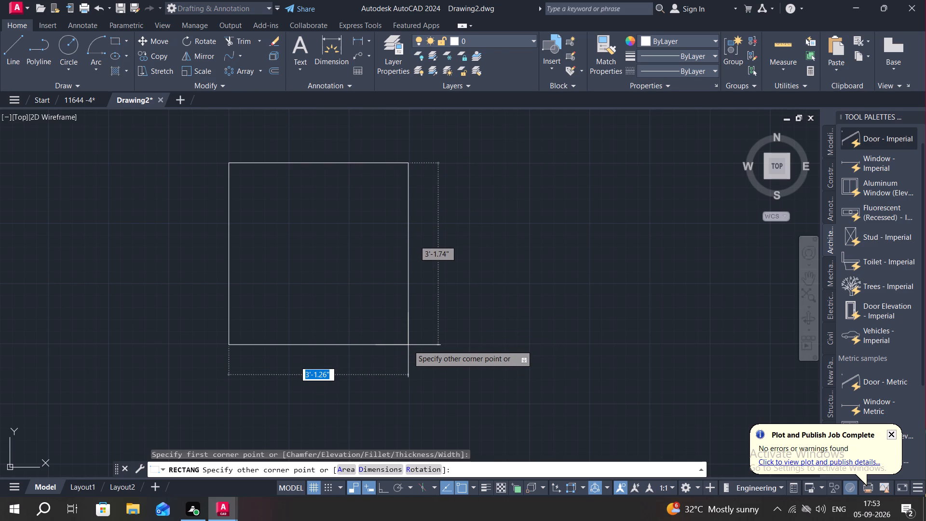
pyautogui.write('D')
pyautogui.press('space')
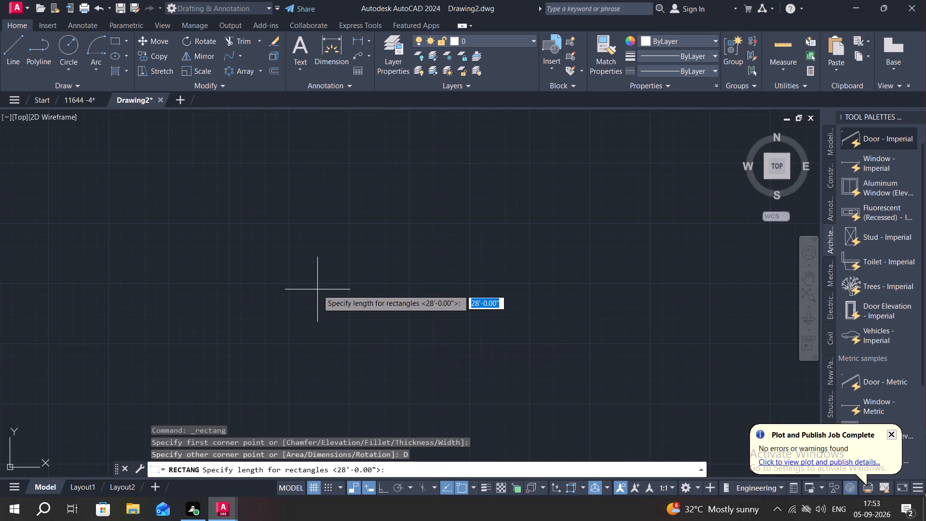
pyautogui.press('space')
pyautogui.press('space')
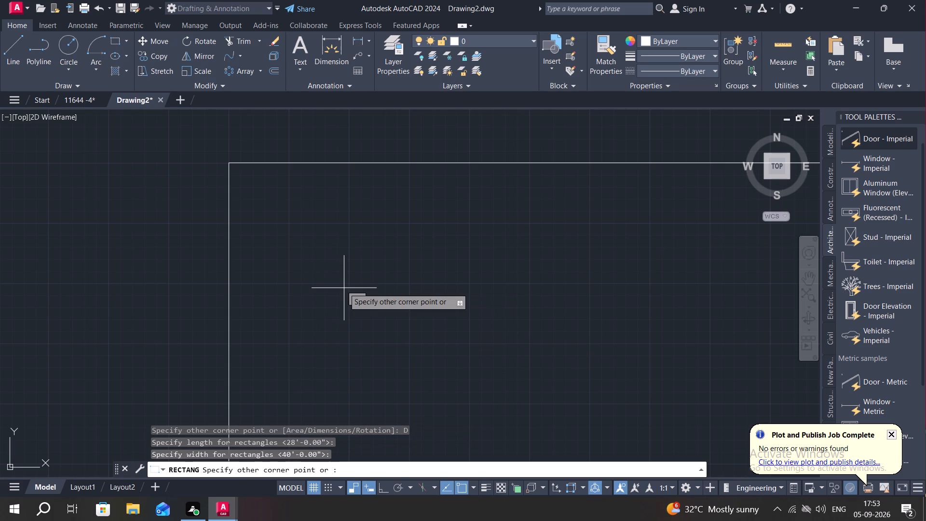
pyautogui.scroll(-6, 340, 277)
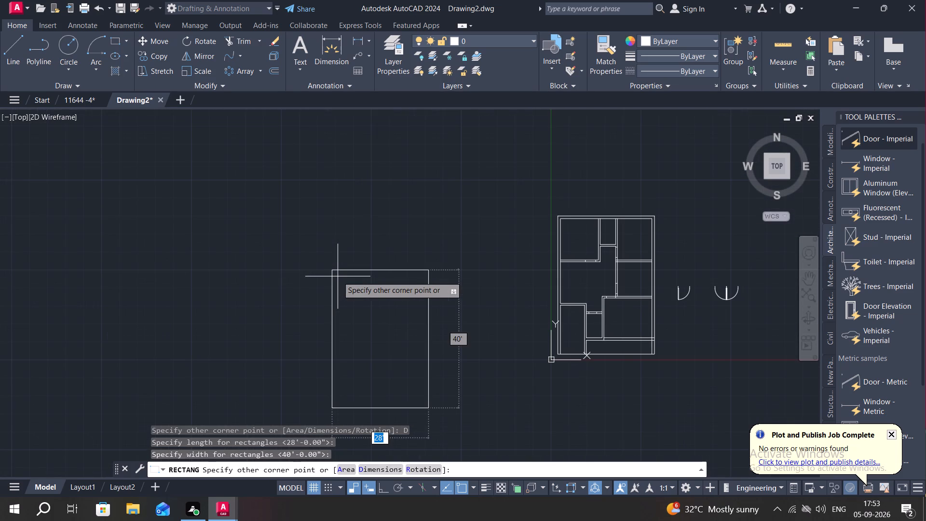
pyautogui.click(338, 276)
pyautogui.press('Escape')
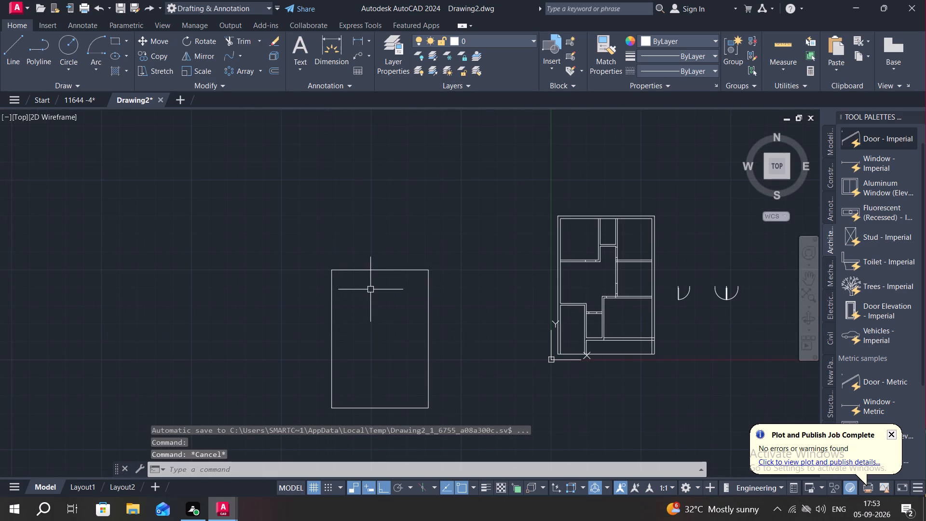
# Offset the new 28' by 40' rectangle 9" inward.
pyautogui.press('o')
pyautogui.press('space')
pyautogui.write('9"')
pyautogui.press('space')
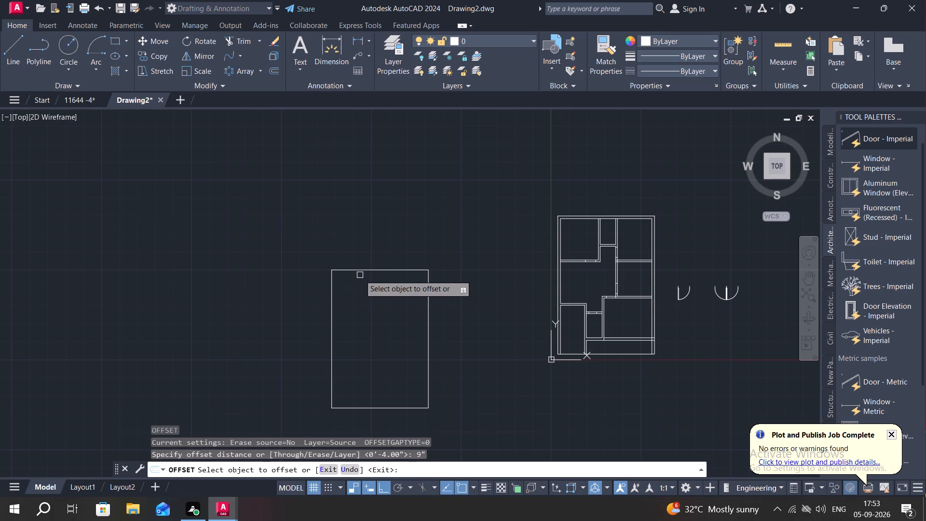
pyautogui.click(365, 271)
pyautogui.click(373, 327)
pyautogui.press('Escape')
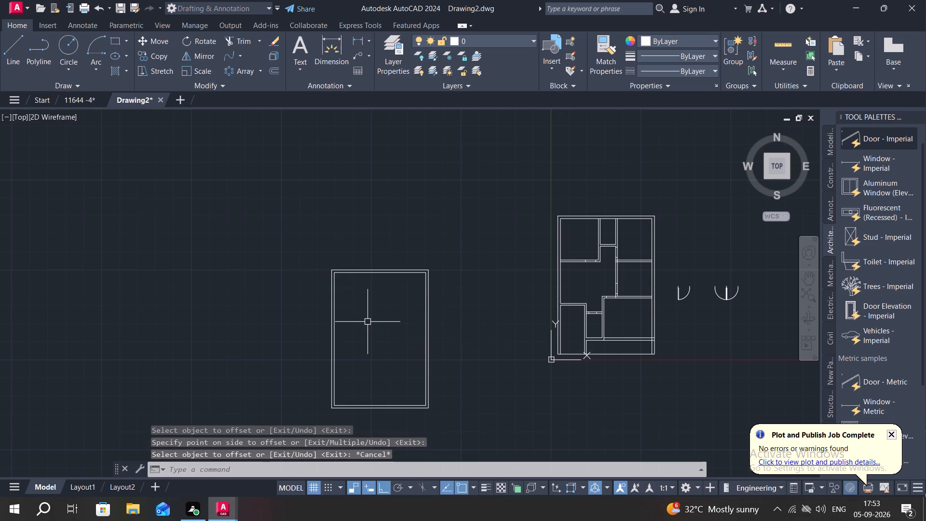
# Break the inner rectangle at its northwest and northeast corners with Break at Point.
pyautogui.write('BR')
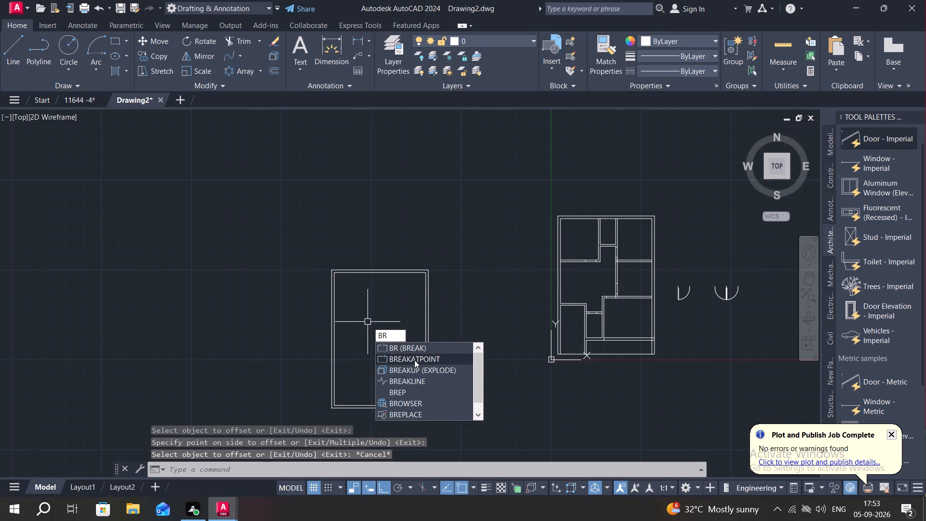
pyautogui.click(409, 356)
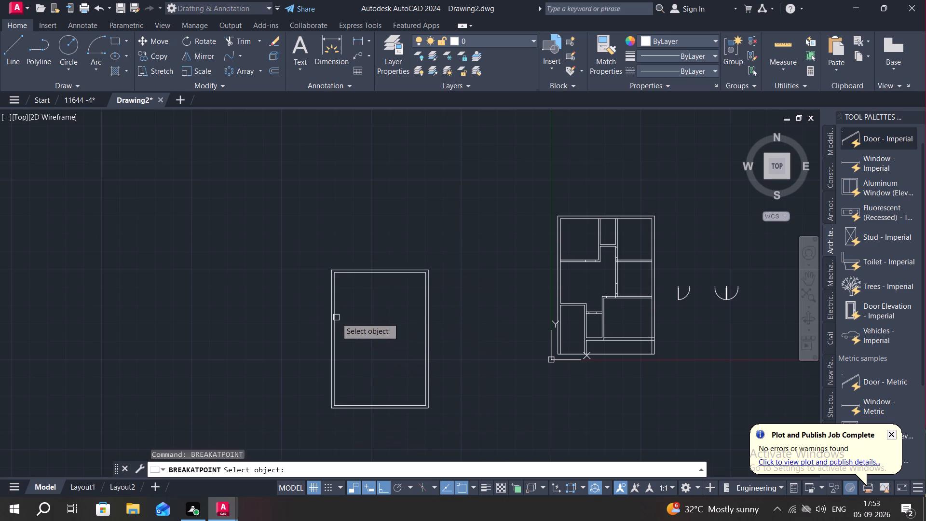
pyautogui.click(336, 317)
pyautogui.scroll(3, 327, 285)
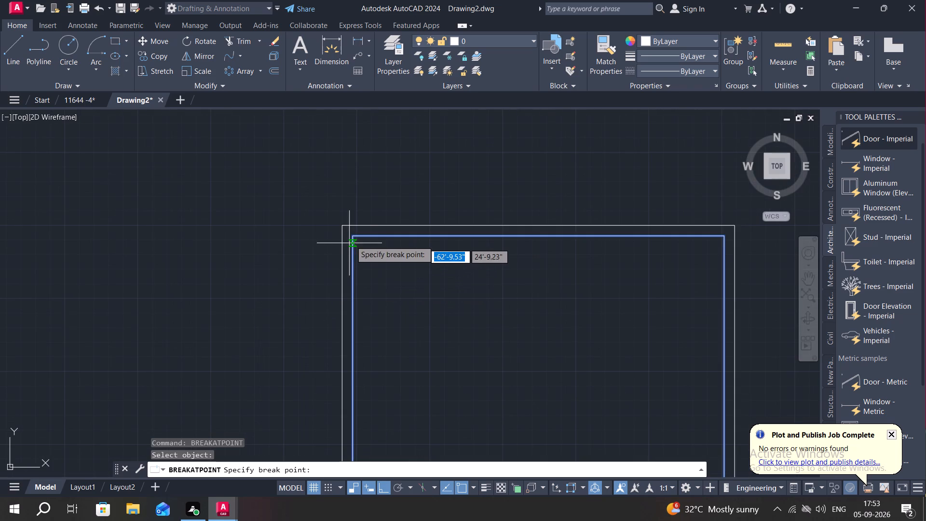
pyautogui.click(353, 235)
pyautogui.press('space')
pyautogui.click(379, 237)
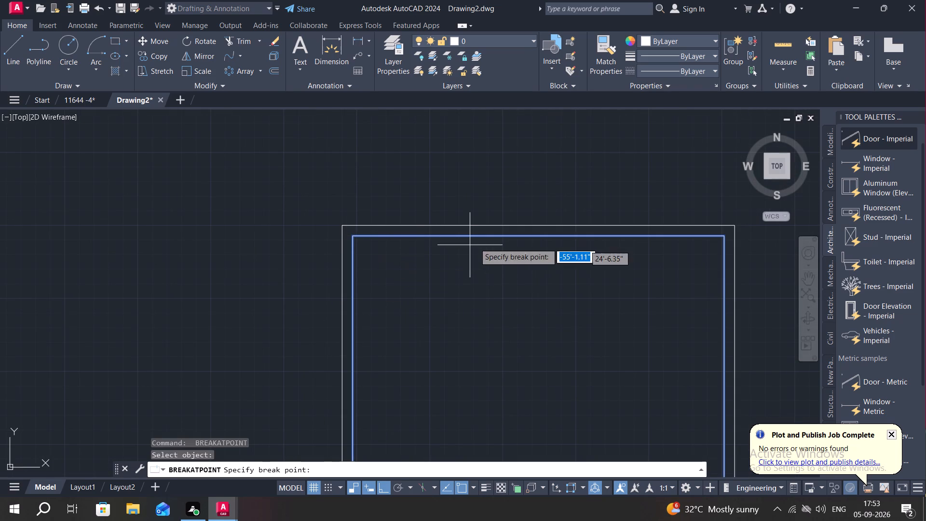
pyautogui.click(722, 237)
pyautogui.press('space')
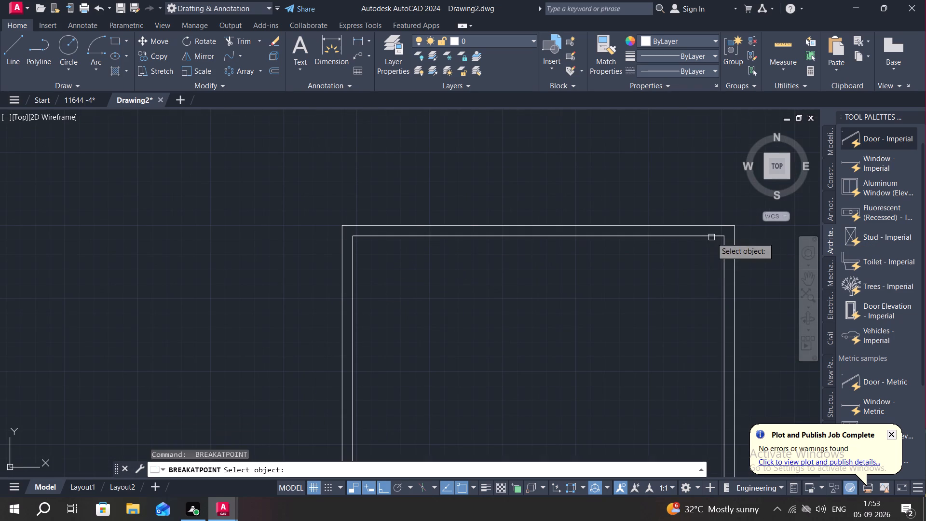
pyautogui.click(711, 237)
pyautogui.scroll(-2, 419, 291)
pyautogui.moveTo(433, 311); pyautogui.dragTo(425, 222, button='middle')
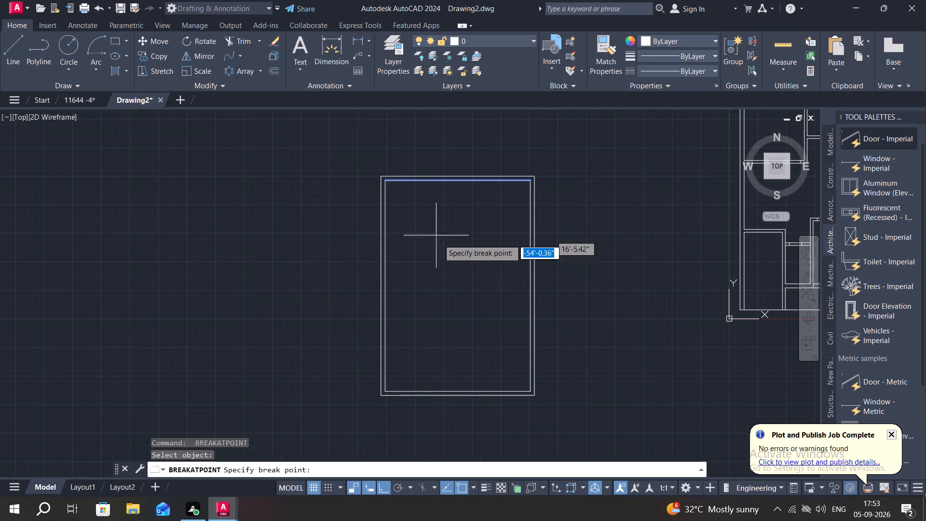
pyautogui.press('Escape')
# Break the remaining part of the inner rectangle at its southwest and southeast corners with Break at Point.
pyautogui.press('space')
pyautogui.click(458, 391)
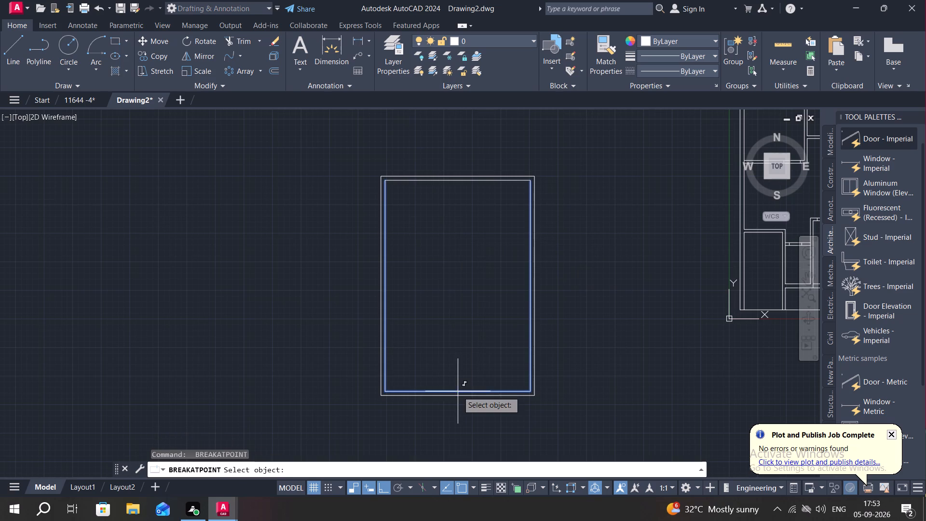
pyautogui.click(384, 392)
pyautogui.press('space')
pyautogui.click(520, 392)
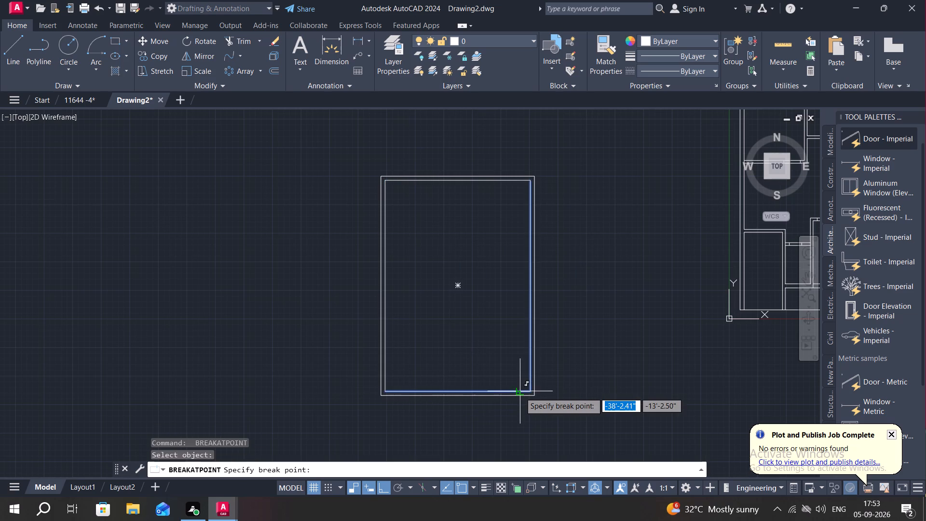
pyautogui.scroll(3, 520, 392)
pyautogui.click(556, 389)
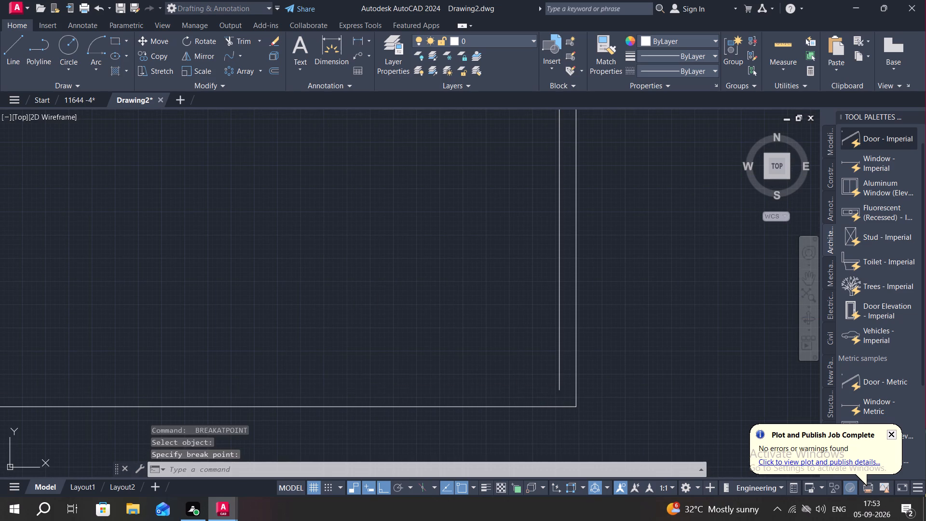
pyautogui.press('Escape')
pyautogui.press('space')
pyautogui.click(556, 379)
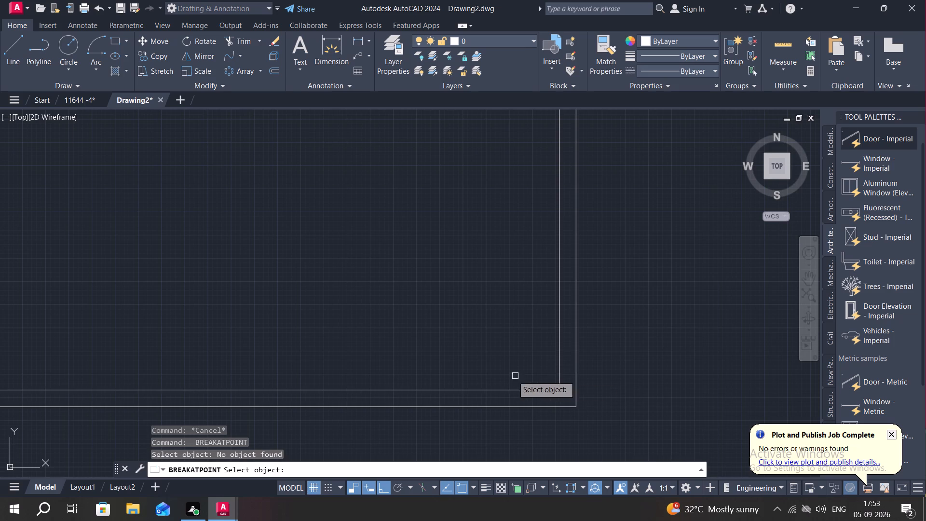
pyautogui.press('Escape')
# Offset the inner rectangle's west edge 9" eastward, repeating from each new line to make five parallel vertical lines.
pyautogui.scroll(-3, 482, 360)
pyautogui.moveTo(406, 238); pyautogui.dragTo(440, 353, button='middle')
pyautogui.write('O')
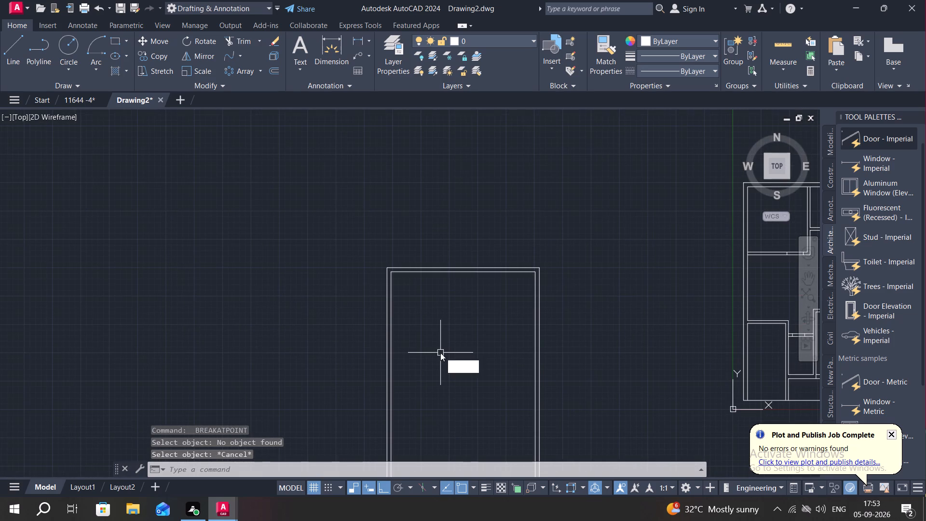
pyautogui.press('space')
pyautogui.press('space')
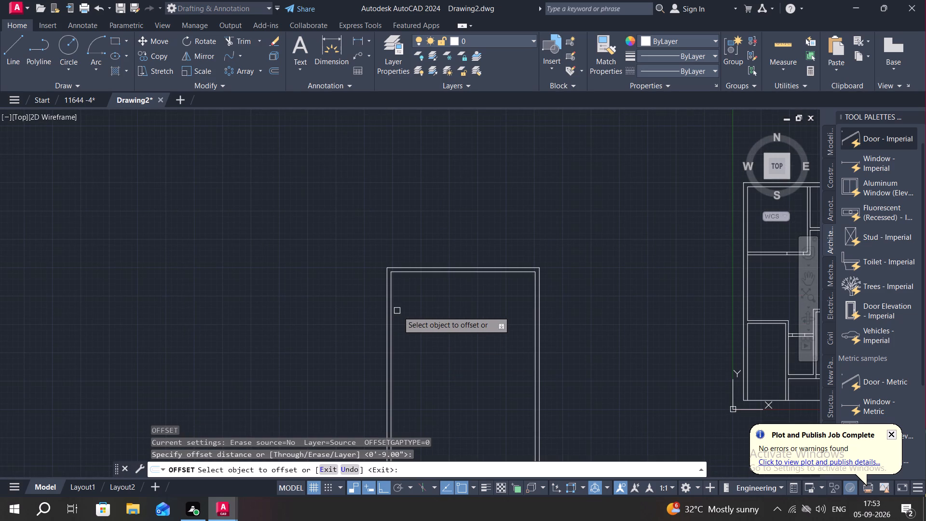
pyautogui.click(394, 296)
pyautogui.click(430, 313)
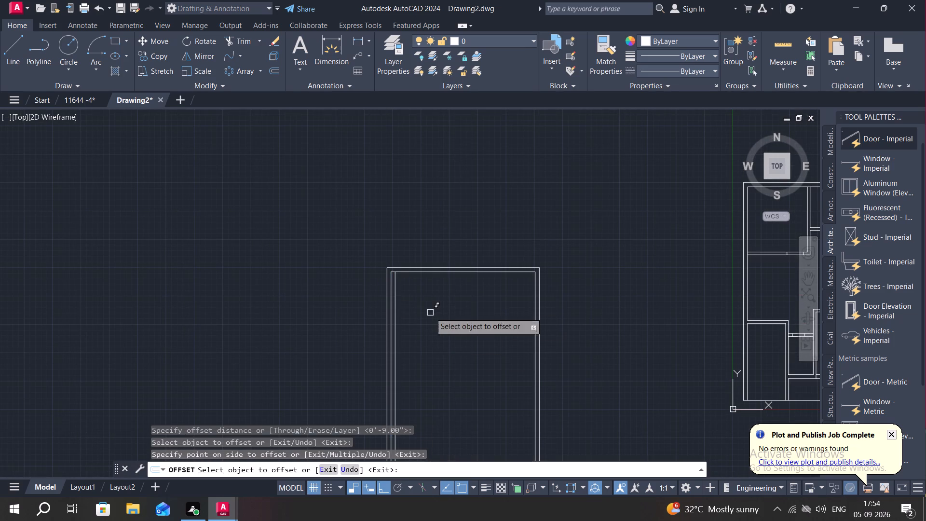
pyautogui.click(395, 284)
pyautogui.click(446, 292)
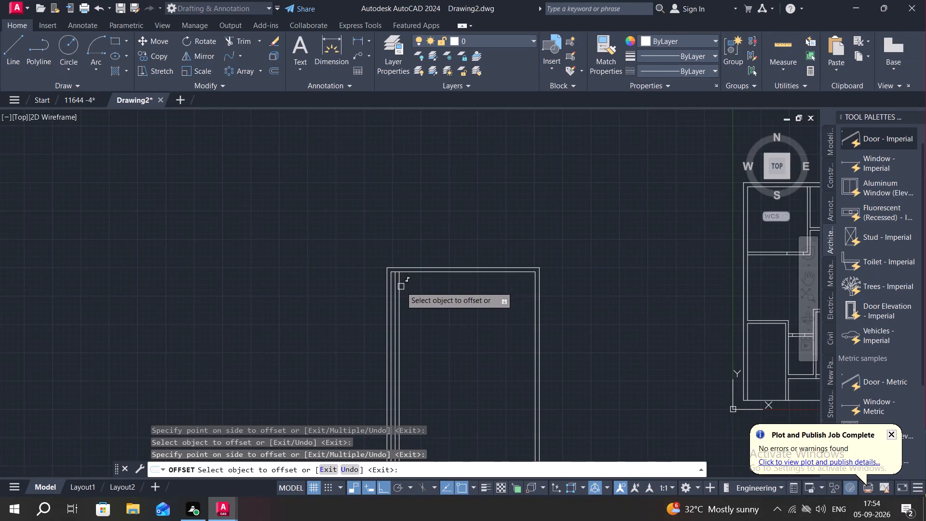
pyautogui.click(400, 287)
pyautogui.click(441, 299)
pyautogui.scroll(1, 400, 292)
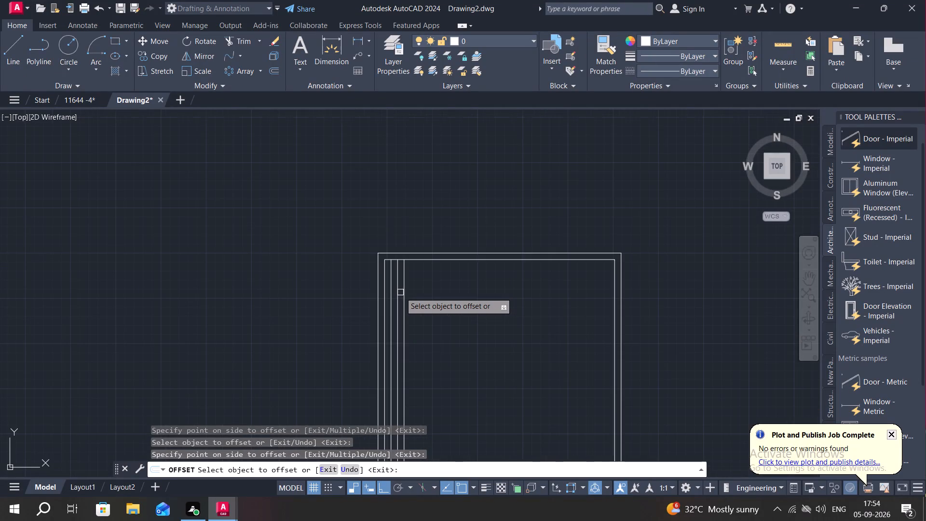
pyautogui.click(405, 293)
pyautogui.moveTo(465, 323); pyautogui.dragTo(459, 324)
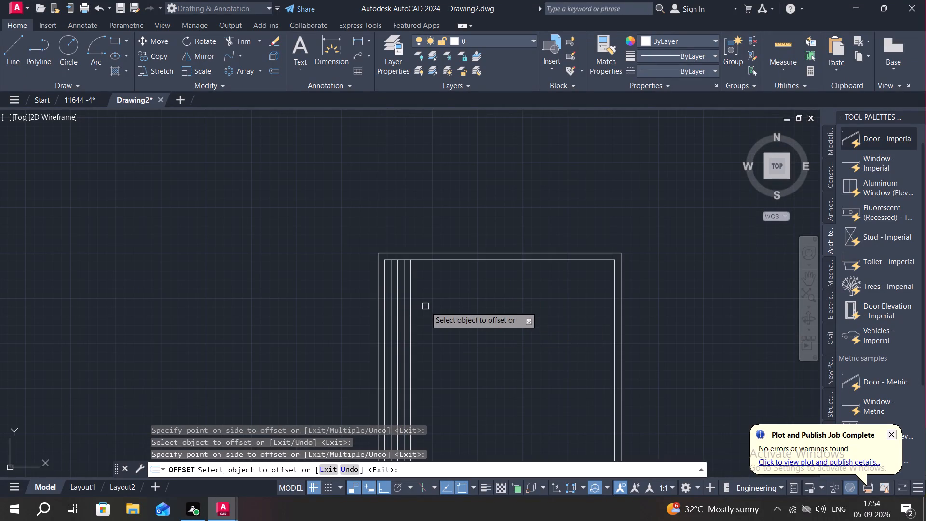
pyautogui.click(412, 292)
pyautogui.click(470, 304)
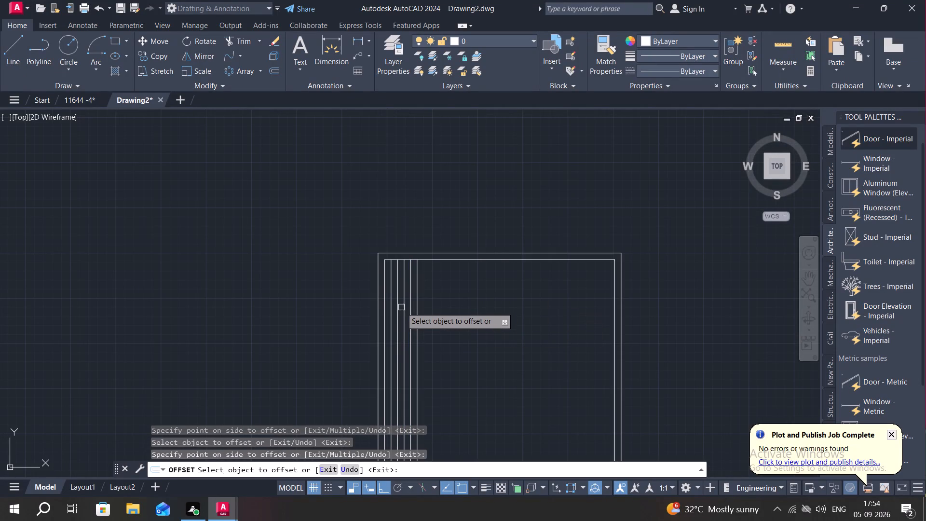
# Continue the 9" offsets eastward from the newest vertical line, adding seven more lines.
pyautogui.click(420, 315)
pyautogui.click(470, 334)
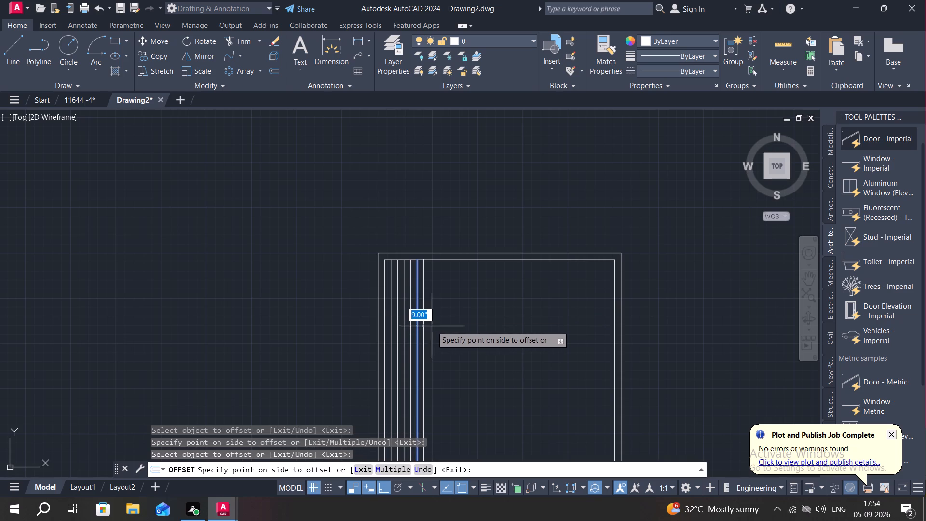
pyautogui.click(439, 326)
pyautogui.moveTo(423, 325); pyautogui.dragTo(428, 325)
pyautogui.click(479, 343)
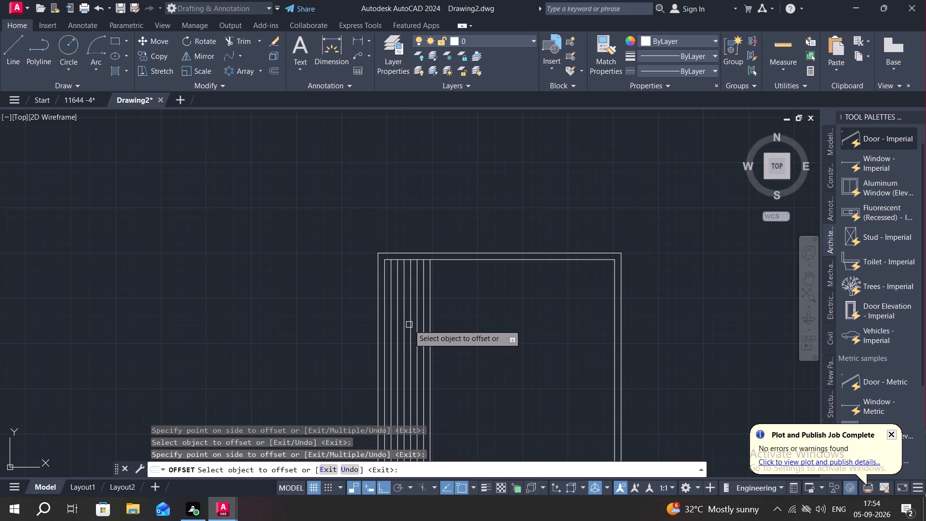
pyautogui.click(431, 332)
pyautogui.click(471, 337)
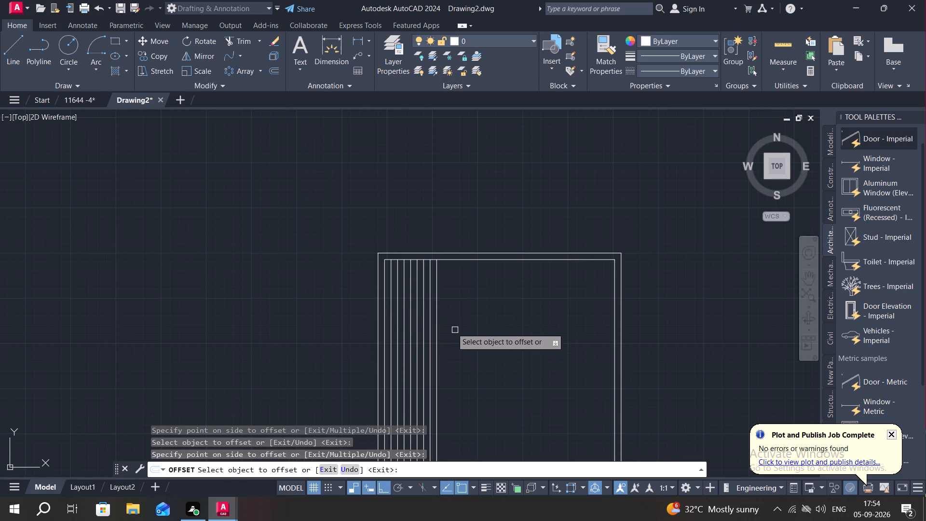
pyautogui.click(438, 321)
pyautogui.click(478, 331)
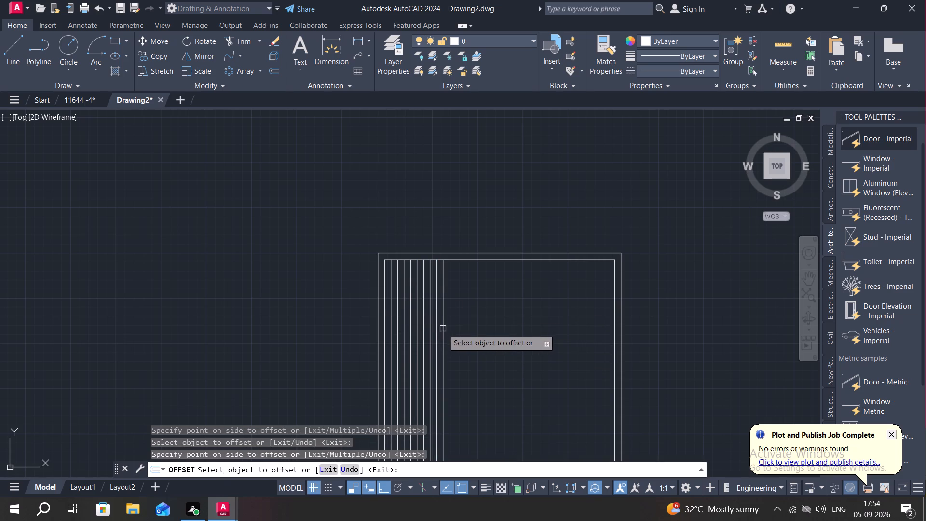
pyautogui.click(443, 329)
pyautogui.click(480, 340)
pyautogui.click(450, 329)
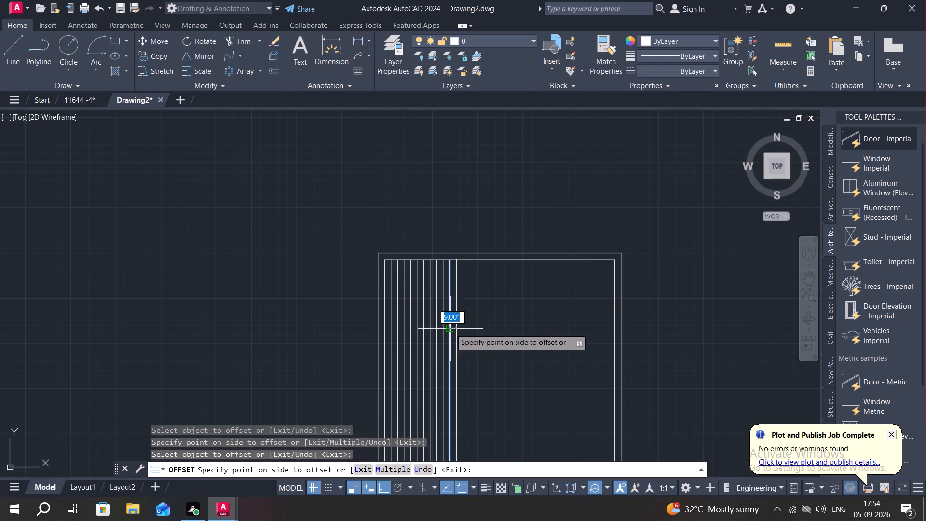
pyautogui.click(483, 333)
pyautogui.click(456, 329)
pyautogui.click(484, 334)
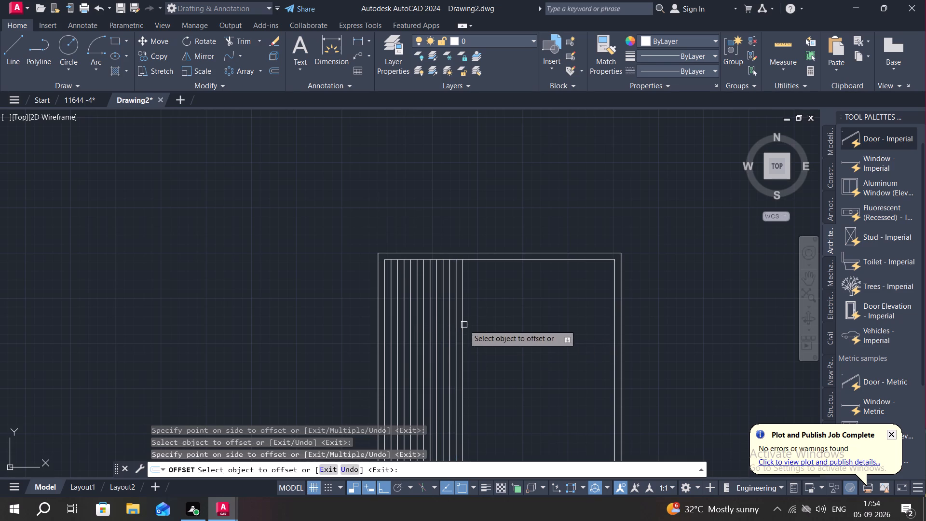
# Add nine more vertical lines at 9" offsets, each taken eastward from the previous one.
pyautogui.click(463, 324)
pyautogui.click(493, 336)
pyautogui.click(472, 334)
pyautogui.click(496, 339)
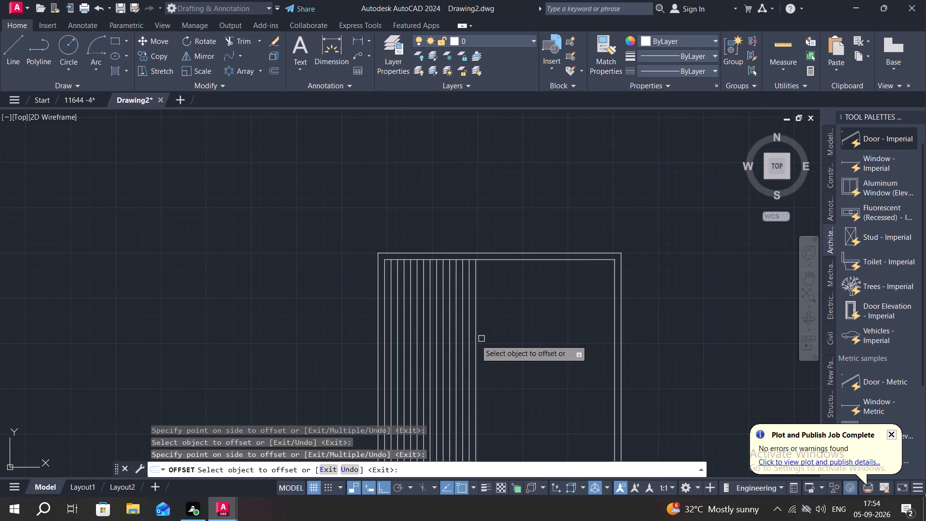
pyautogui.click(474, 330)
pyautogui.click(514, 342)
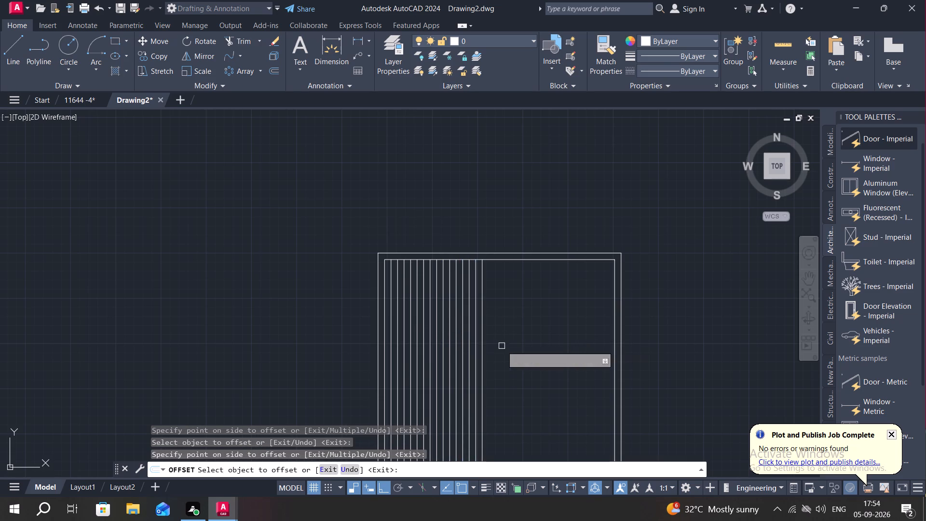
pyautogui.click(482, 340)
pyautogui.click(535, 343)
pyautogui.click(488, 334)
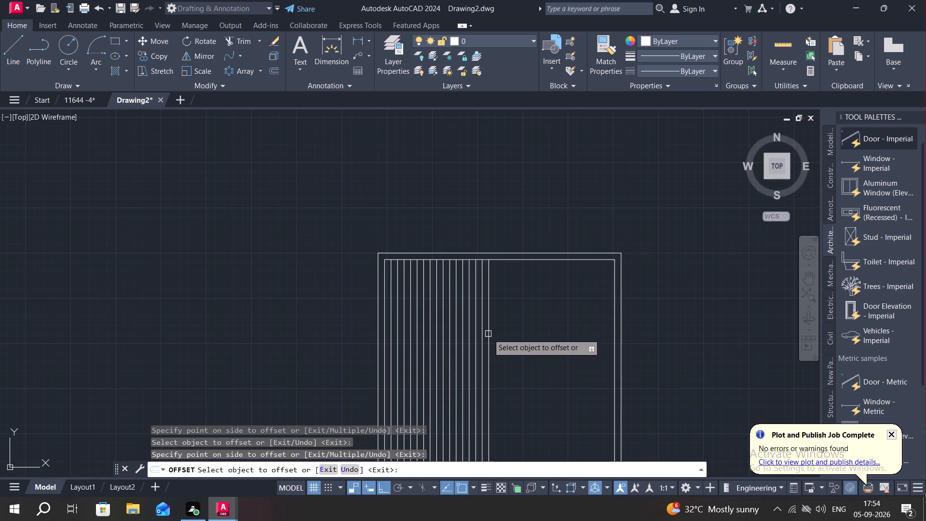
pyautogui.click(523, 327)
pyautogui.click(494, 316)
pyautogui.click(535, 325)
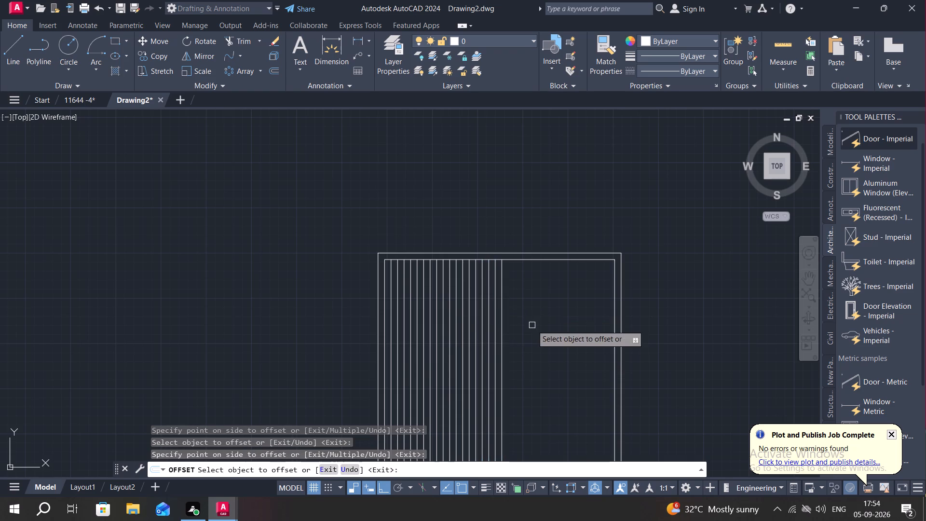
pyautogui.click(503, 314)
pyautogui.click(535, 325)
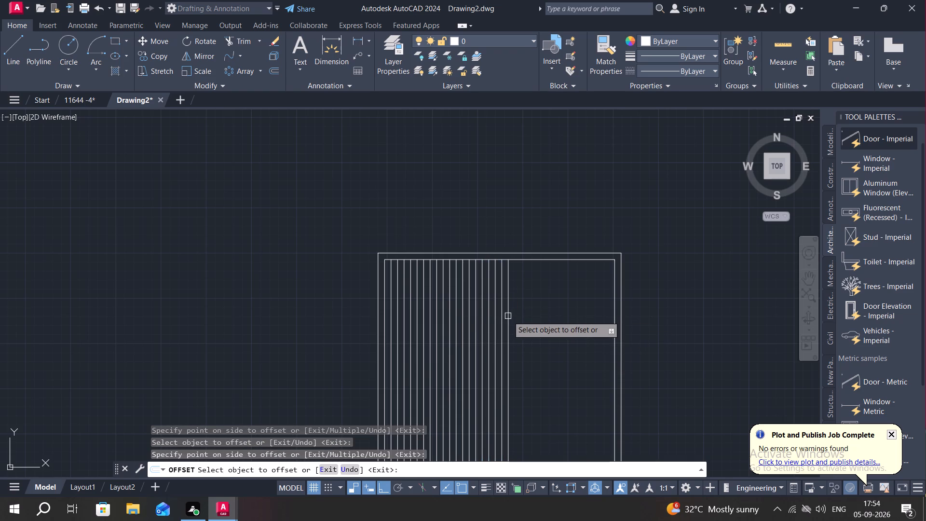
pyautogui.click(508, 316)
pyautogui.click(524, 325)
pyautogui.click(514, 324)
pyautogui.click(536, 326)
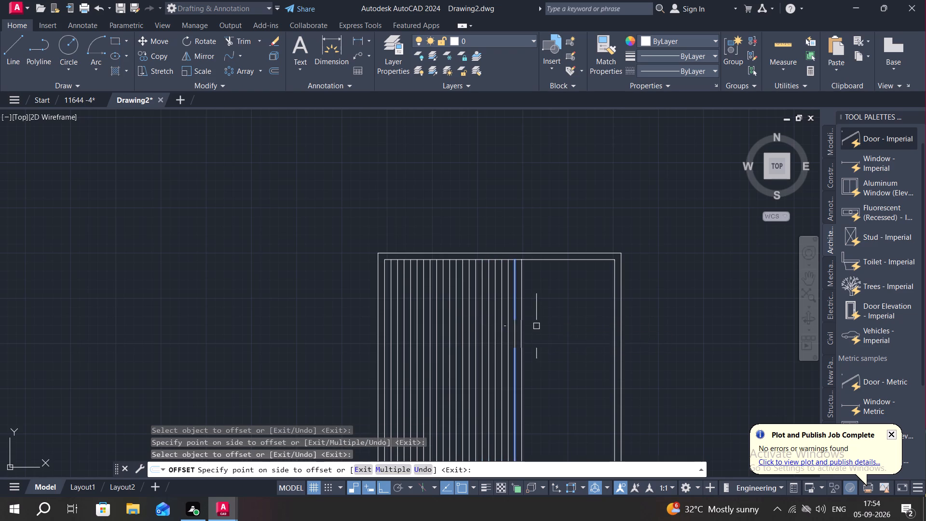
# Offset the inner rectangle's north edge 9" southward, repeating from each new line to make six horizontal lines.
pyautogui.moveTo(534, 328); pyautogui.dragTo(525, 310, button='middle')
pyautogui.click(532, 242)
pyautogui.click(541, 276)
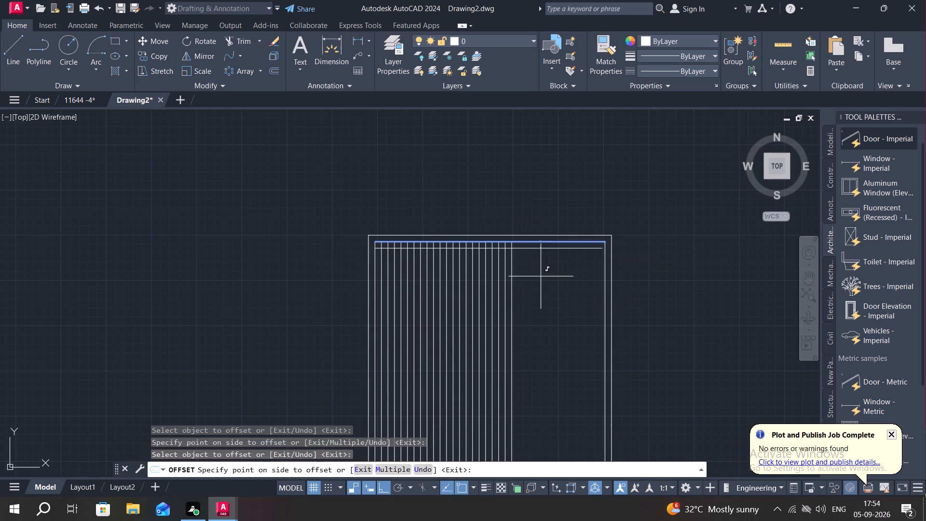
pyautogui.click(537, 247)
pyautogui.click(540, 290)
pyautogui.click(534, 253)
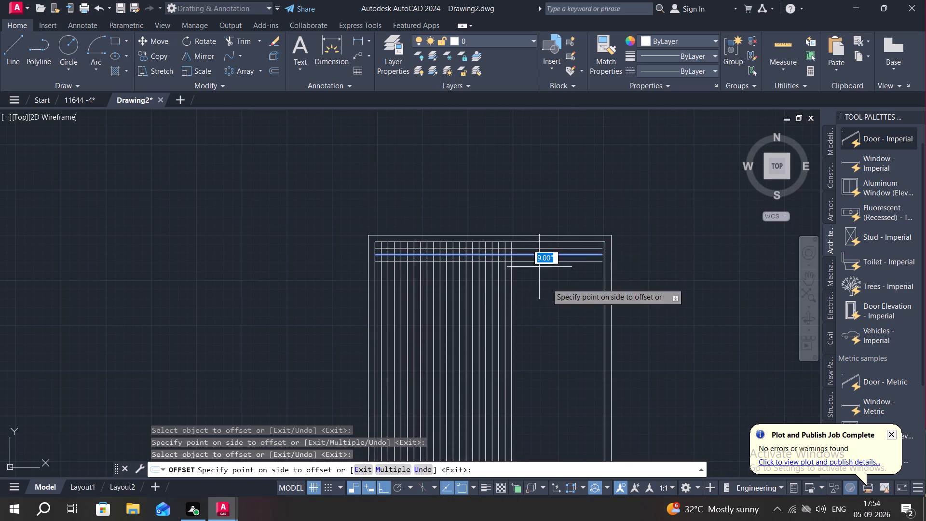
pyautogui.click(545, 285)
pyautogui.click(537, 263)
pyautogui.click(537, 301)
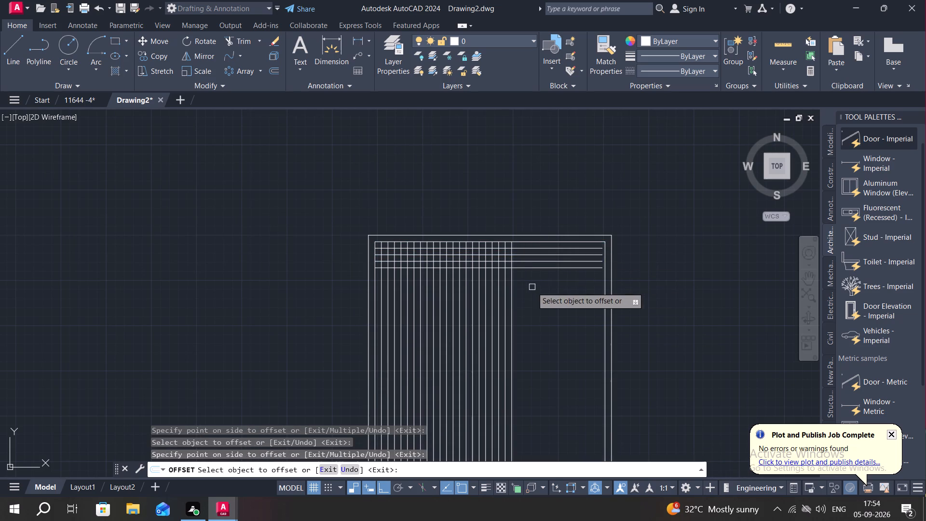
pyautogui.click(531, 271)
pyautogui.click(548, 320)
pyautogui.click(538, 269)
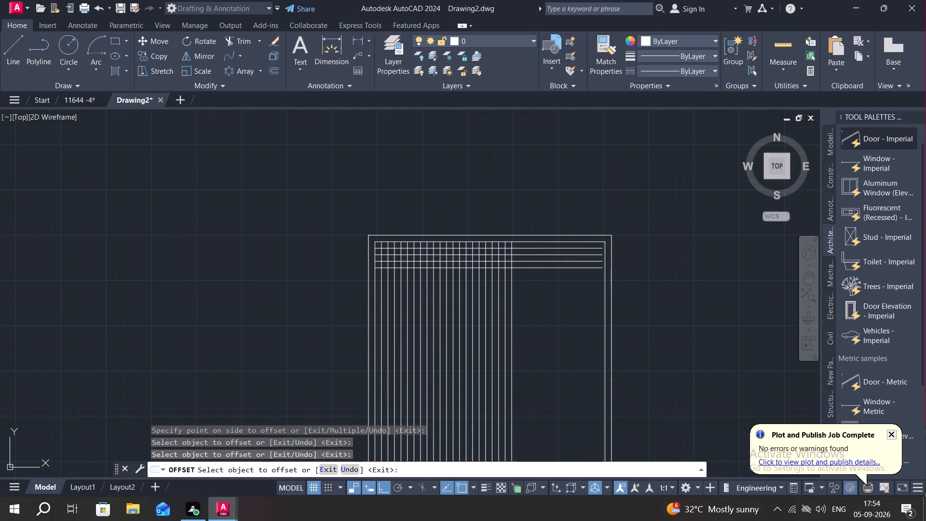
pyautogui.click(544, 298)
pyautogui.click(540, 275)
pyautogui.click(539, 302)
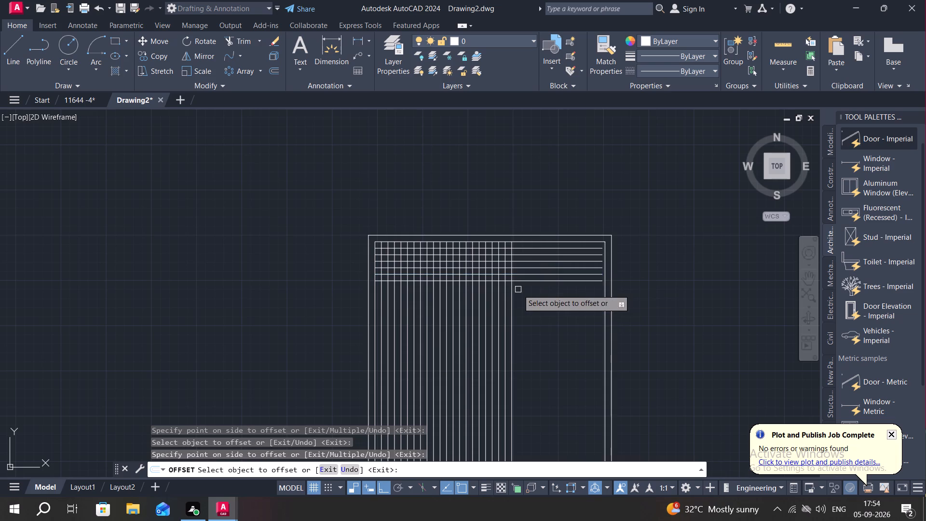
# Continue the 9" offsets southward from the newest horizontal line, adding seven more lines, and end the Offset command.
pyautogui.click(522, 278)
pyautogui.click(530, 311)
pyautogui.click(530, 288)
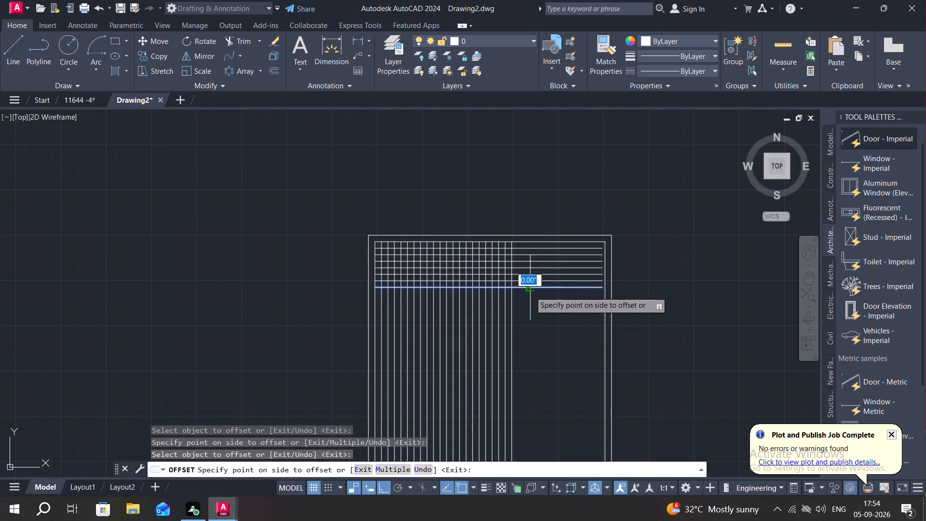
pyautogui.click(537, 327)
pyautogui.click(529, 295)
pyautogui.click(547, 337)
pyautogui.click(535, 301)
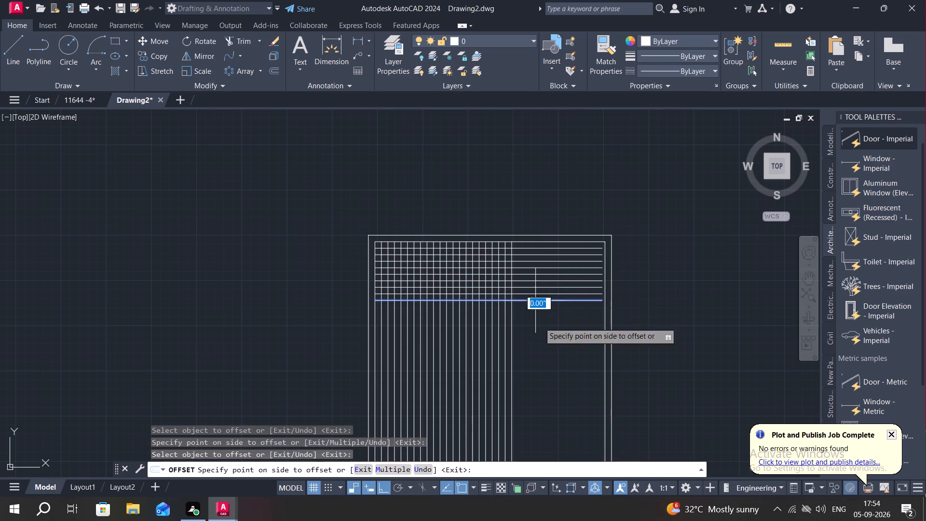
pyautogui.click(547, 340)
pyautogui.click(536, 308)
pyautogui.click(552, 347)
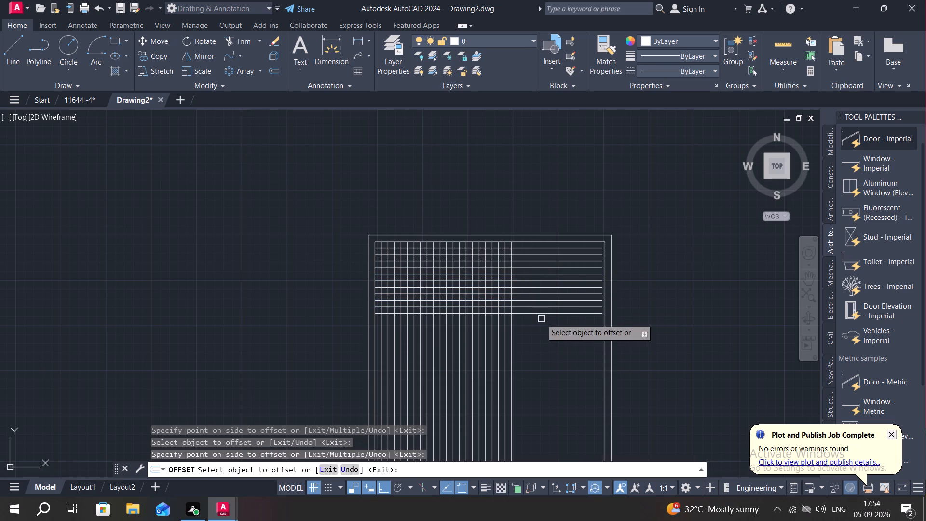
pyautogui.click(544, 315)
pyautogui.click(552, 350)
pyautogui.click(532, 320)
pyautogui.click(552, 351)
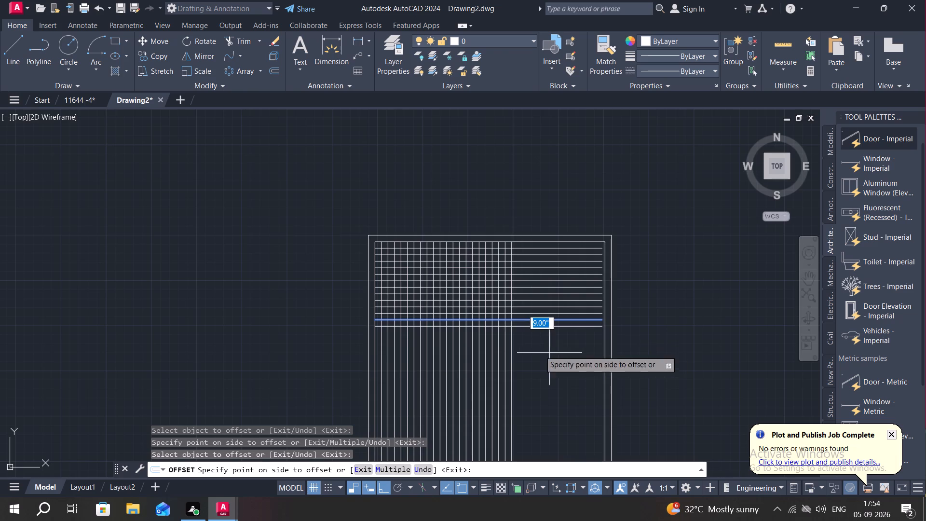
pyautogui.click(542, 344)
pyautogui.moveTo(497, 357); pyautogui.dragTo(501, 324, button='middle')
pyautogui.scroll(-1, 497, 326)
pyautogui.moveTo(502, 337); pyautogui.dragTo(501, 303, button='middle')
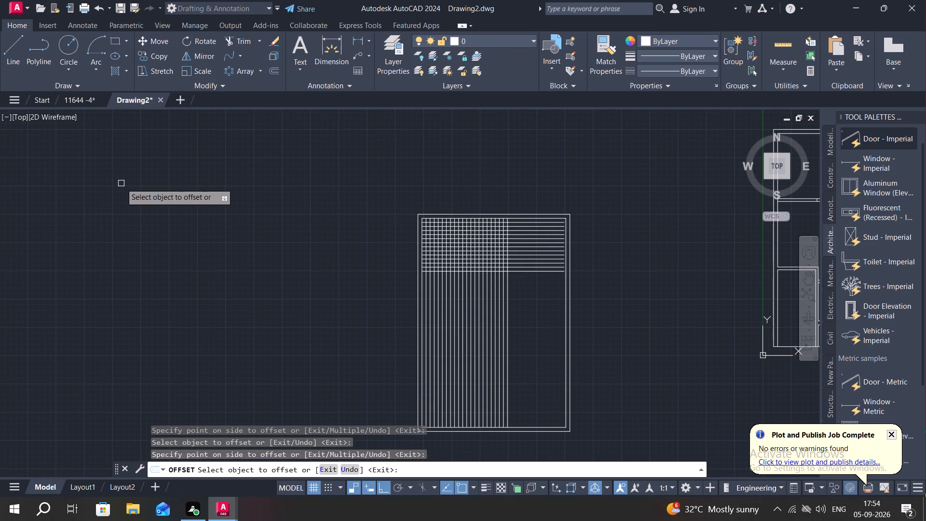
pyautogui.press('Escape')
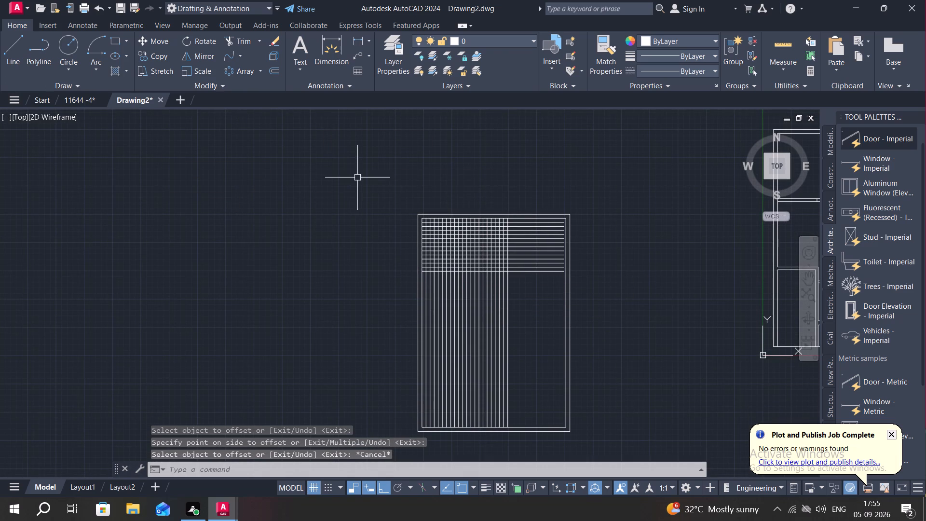
# Delete the whole practice drawing west of the floor plan, including both rectangles and all the offset lines.
pyautogui.click(357, 178)
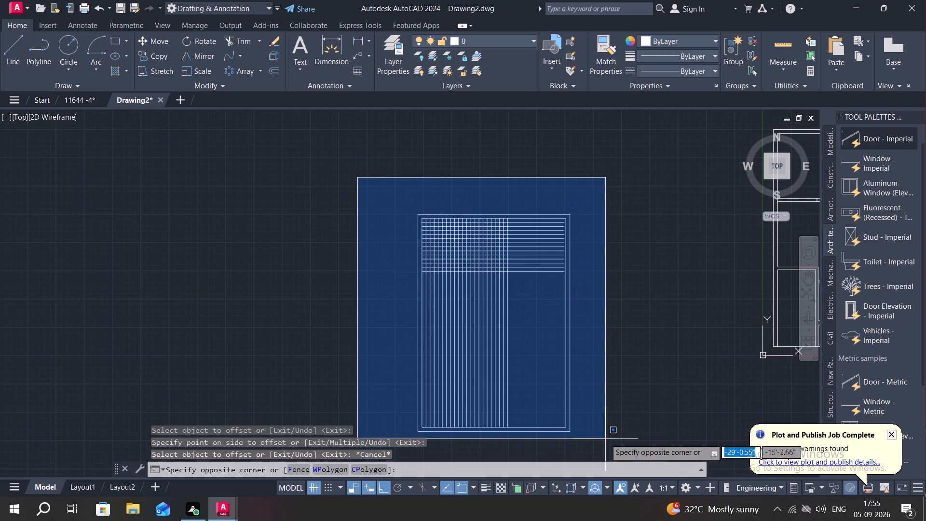
pyautogui.click(598, 449)
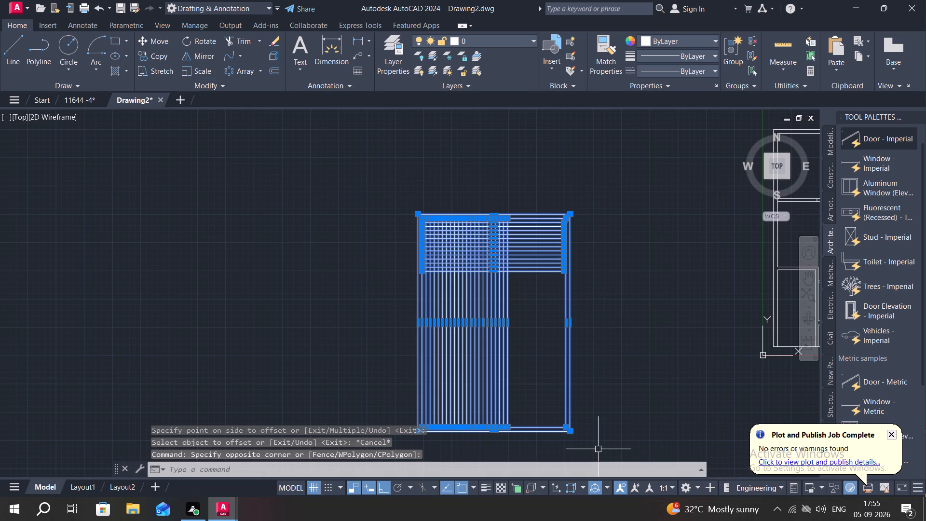
pyautogui.press('Delete')
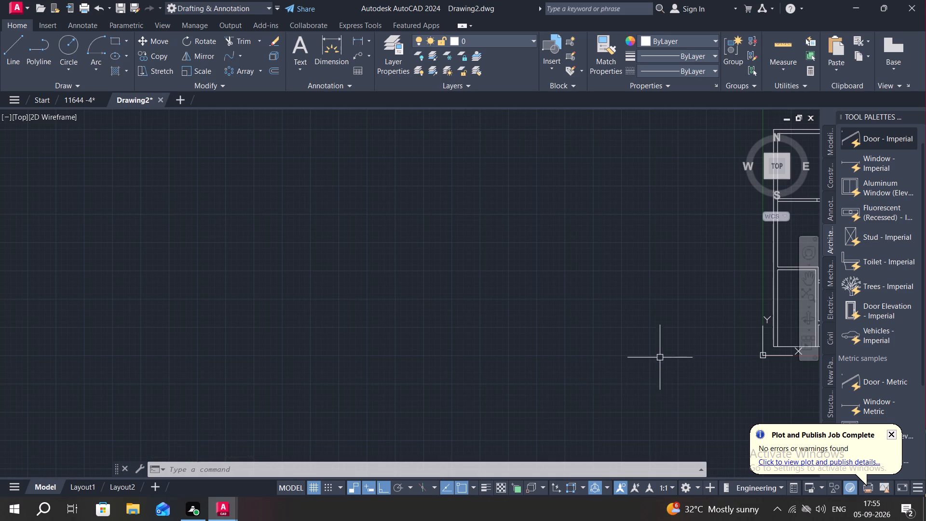
# Trim the stub of the southeast room's west wall line where it crosses the wall south of that room.
pyautogui.scroll(-1, 610, 353)
pyautogui.moveTo(575, 335); pyautogui.dragTo(316, 257, button='middle')
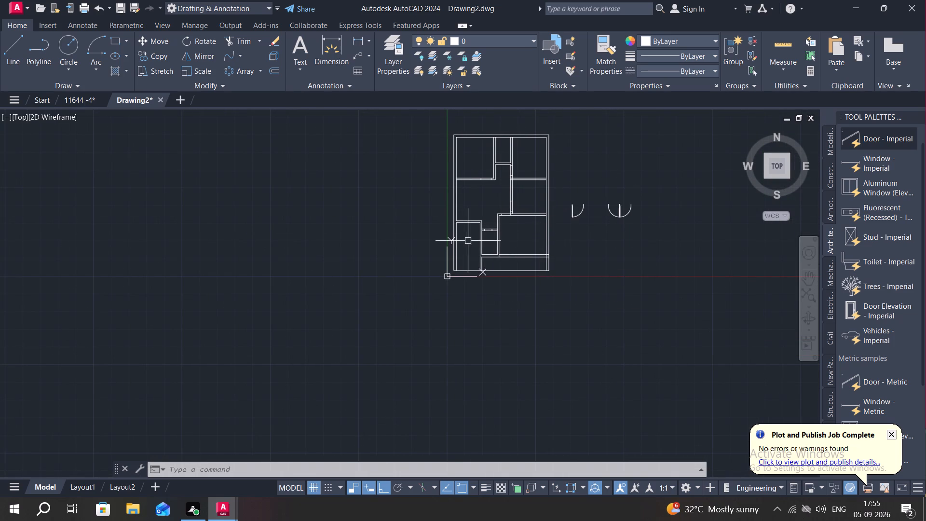
pyautogui.scroll(4, 498, 259)
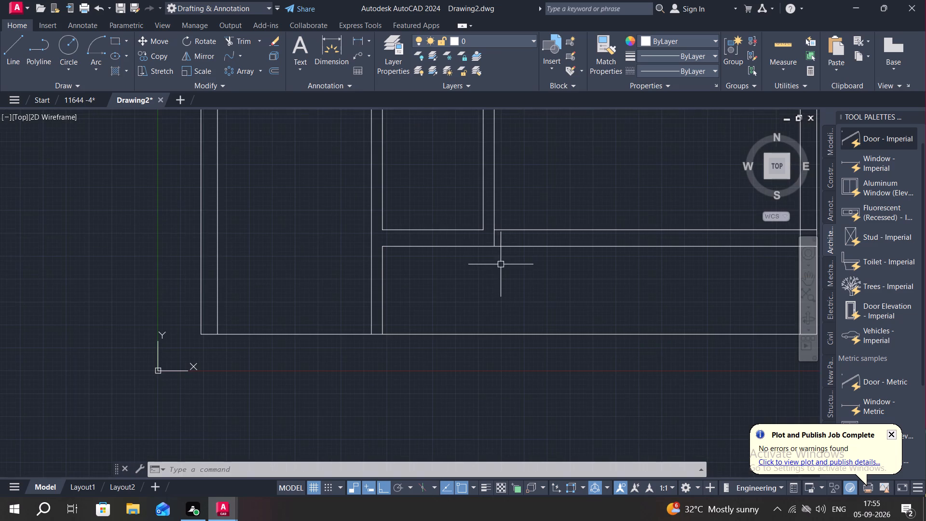
pyautogui.write('TR')
pyautogui.press('space')
pyautogui.click(494, 237)
pyautogui.scroll(-2, 486, 279)
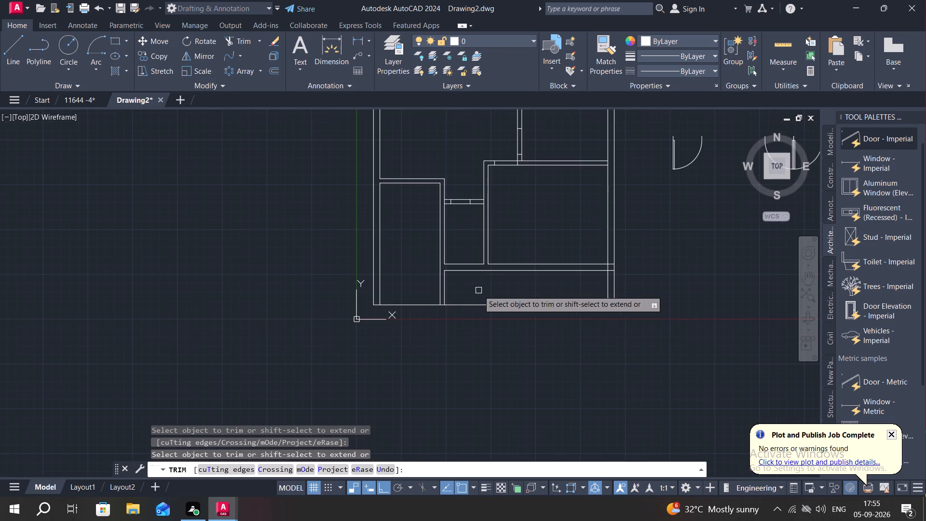
pyautogui.moveTo(415, 267); pyautogui.dragTo(403, 363, button='middle')
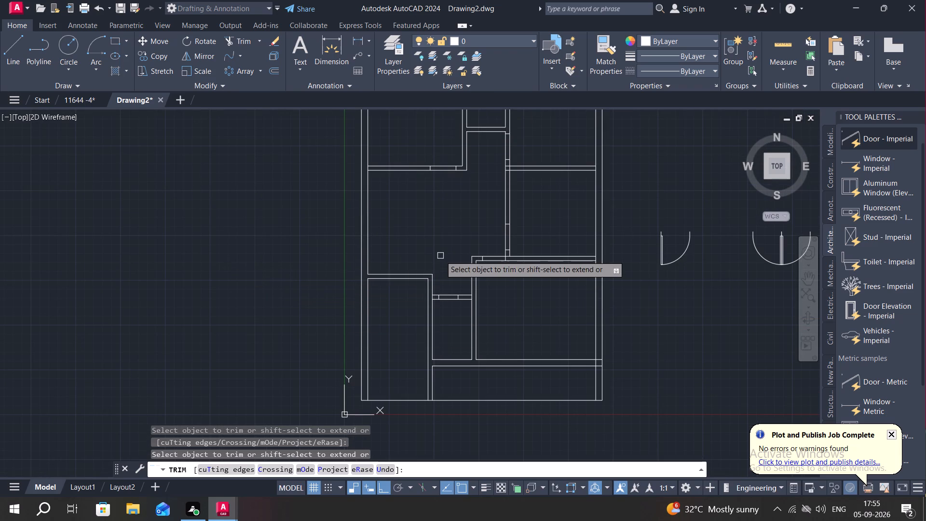
pyautogui.press('Escape')
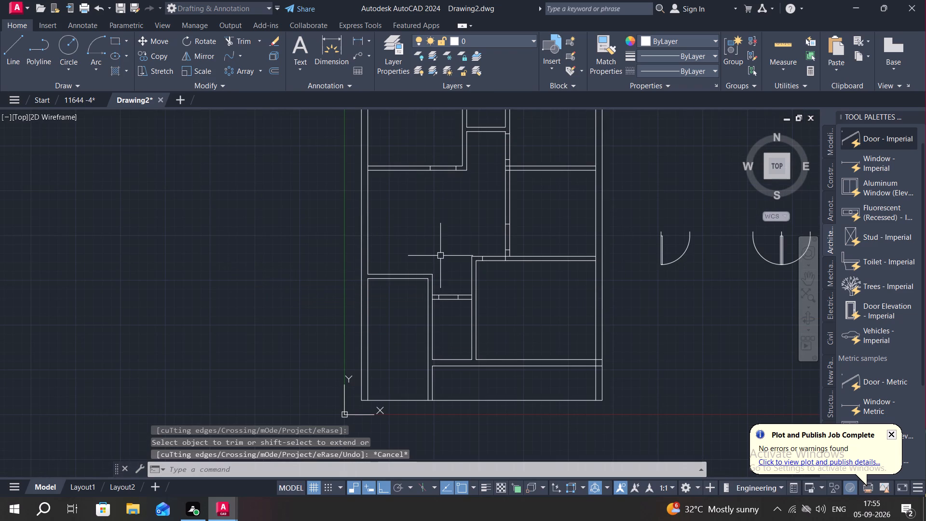
# Trim the east exterior wall's inner line between the two faces of the partition north of the southeast room.
pyautogui.moveTo(427, 236); pyautogui.dragTo(429, 324, button='middle')
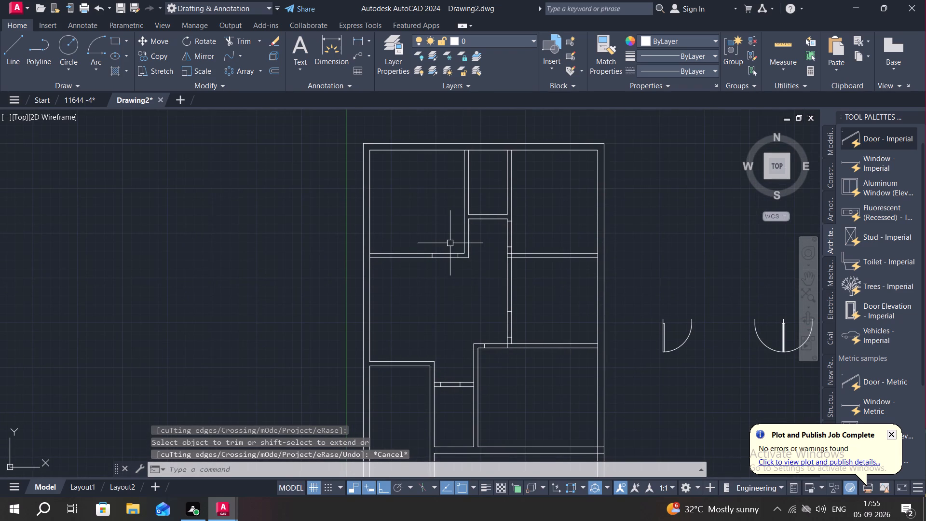
pyautogui.write('TR')
pyautogui.press('Escape')
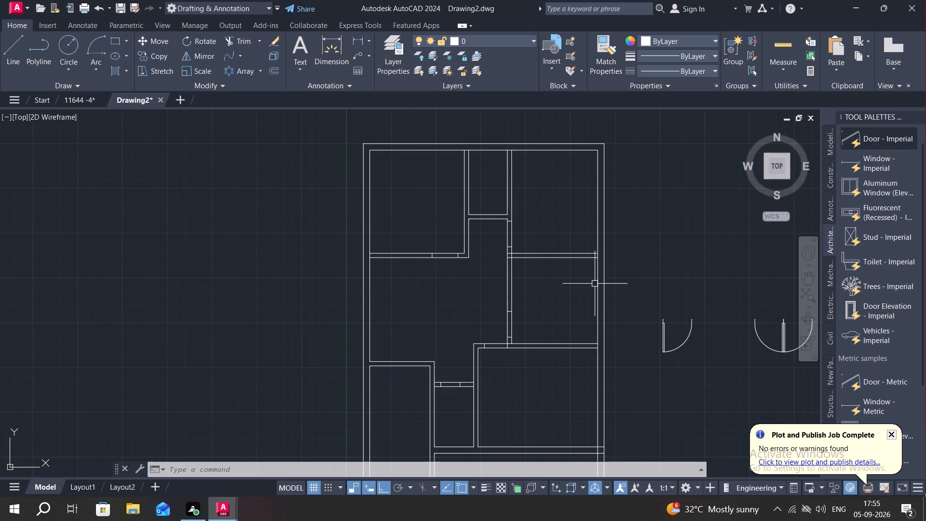
pyautogui.write('TR')
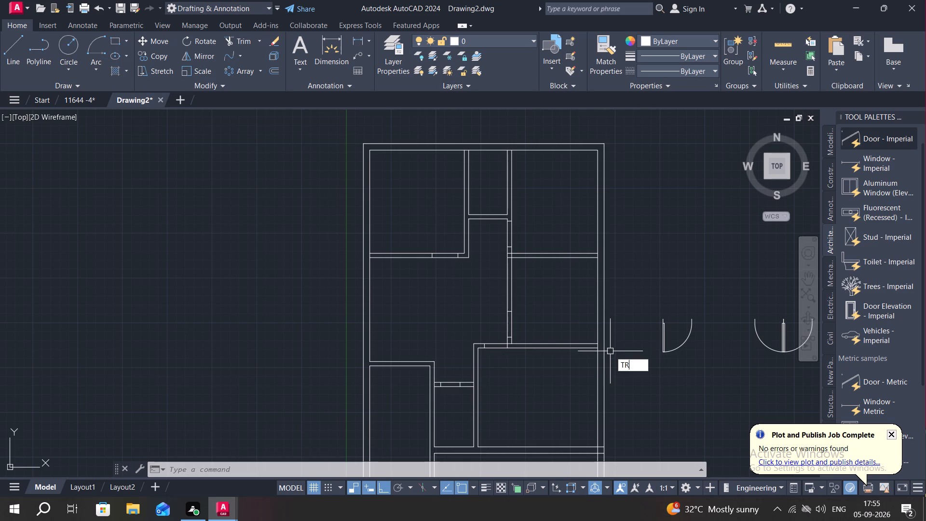
pyautogui.press('space')
pyautogui.scroll(3, 608, 348)
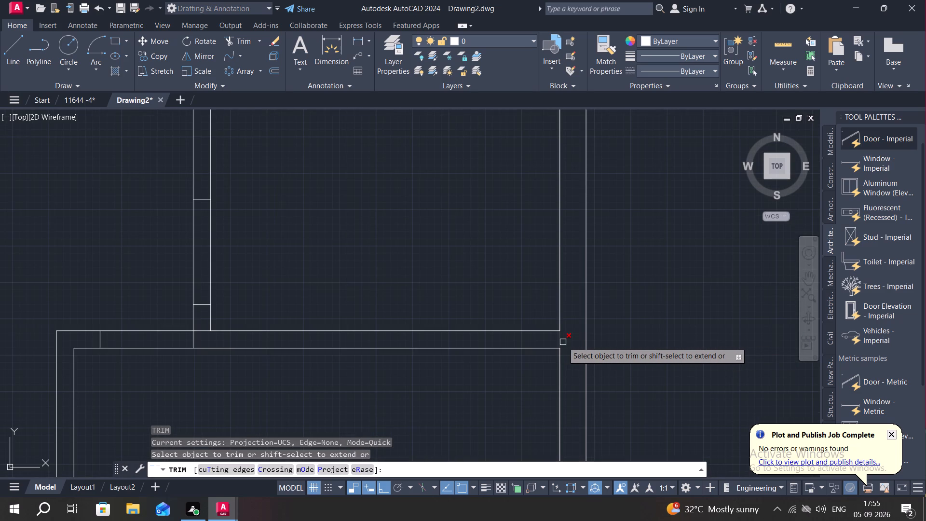
pyautogui.click(562, 341)
pyautogui.press('Escape')
# Trim the east exterior wall's inner line across the end of the partition between the northeast and middle east rooms.
pyautogui.moveTo(526, 314); pyautogui.dragTo(523, 403, button='middle')
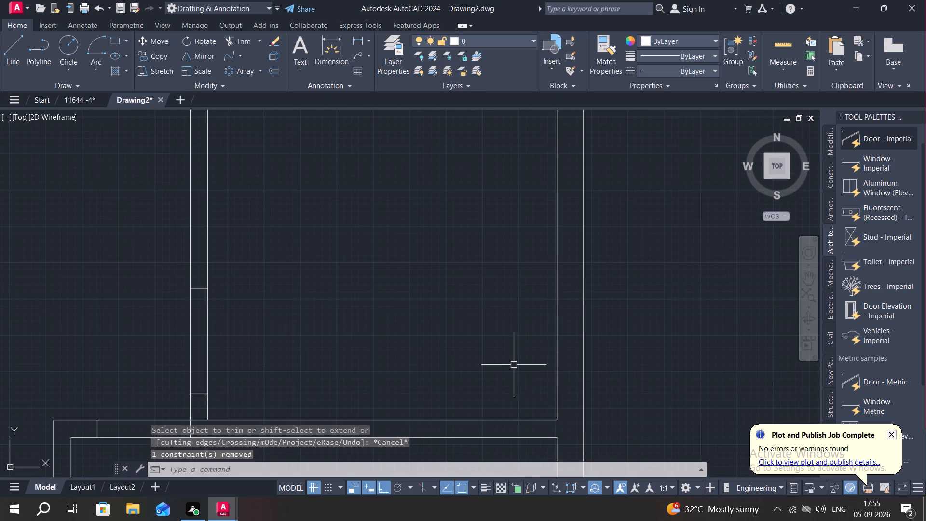
pyautogui.scroll(-2, 511, 355)
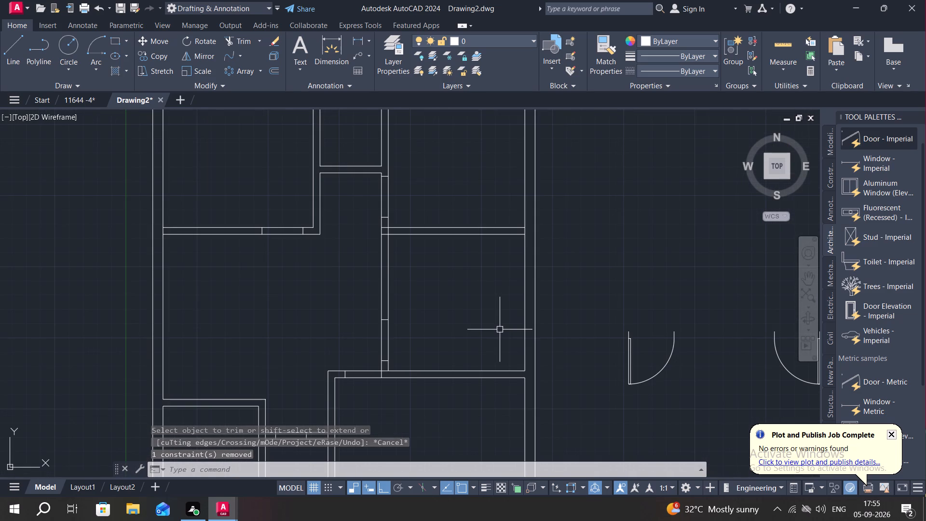
pyautogui.write('TR')
pyautogui.press('space')
pyautogui.scroll(3, 521, 233)
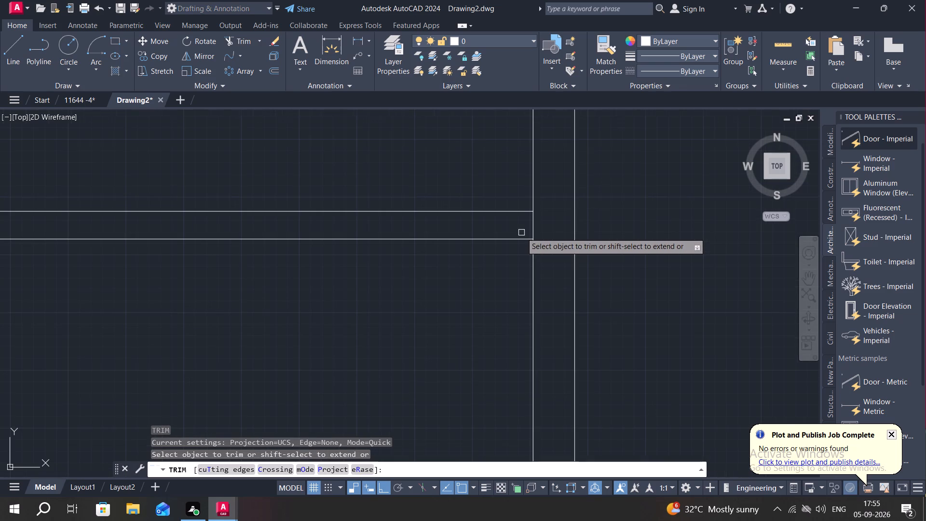
pyautogui.click(533, 228)
pyautogui.press('Escape')
# Trim the southeast room's west wall line across the east end of the small room's north partition.
pyautogui.scroll(-3, 450, 322)
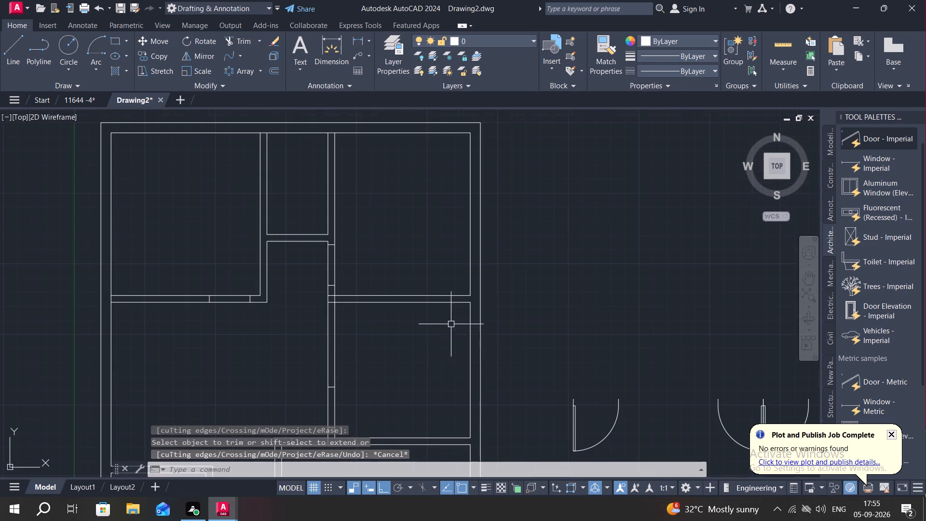
pyautogui.moveTo(442, 357); pyautogui.dragTo(499, 280, button='middle')
pyautogui.press('Escape')
pyautogui.press('space')
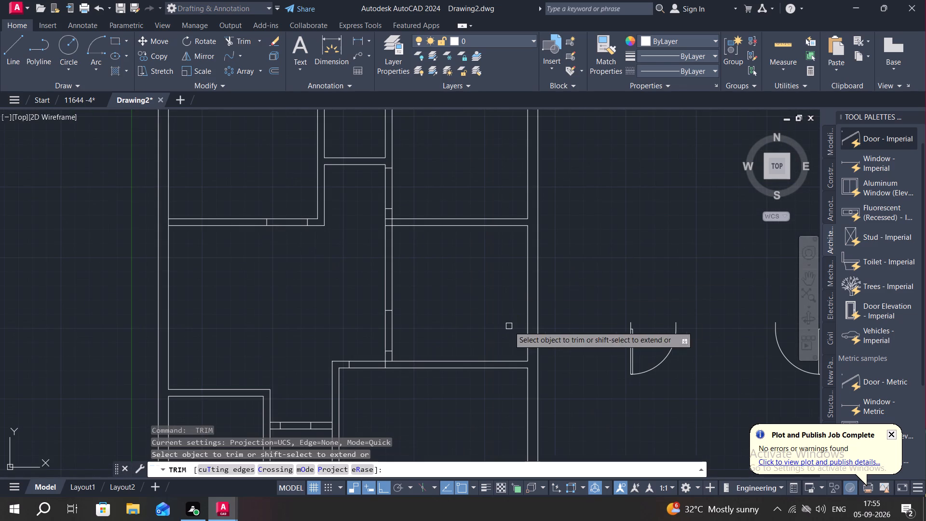
pyautogui.moveTo(509, 326); pyautogui.dragTo(589, 162, button='middle')
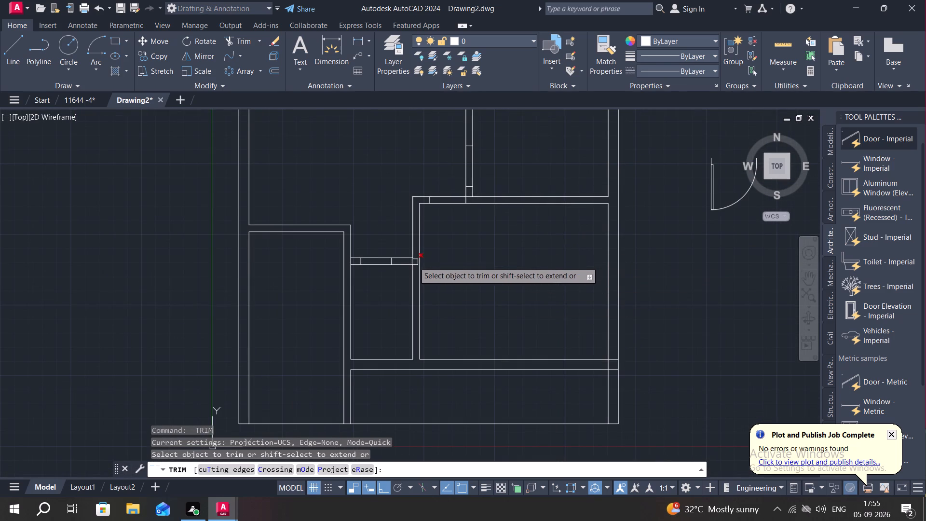
pyautogui.scroll(4, 411, 261)
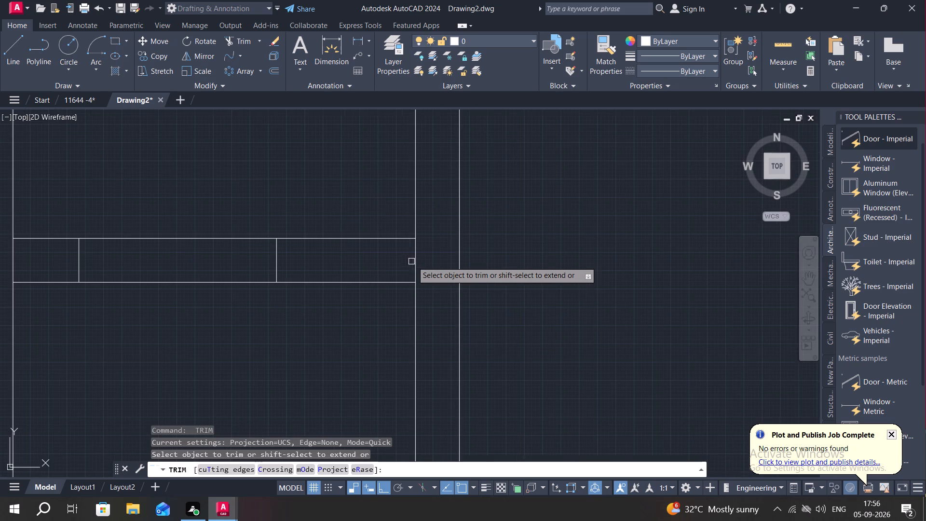
pyautogui.click(416, 265)
pyautogui.press('Escape')
# Trim the southwest room's east wall line across the west end of the small room's north partition.
pyautogui.scroll(-2, 527, 262)
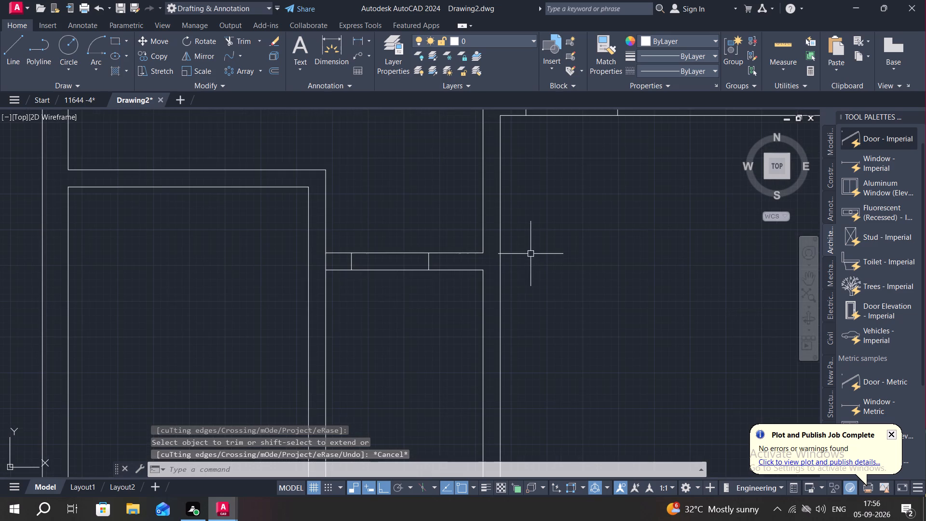
pyautogui.moveTo(536, 254); pyautogui.dragTo(528, 363, button='middle')
pyautogui.press('space')
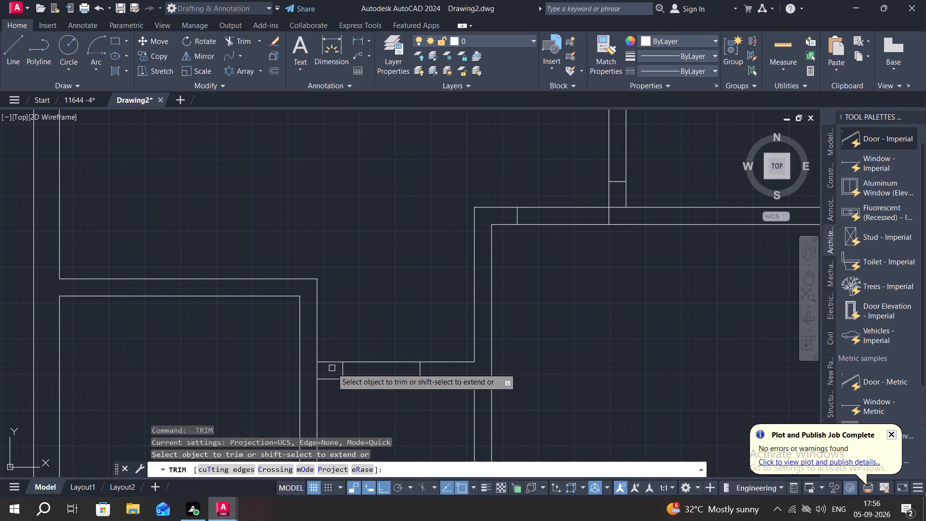
pyautogui.click(319, 367)
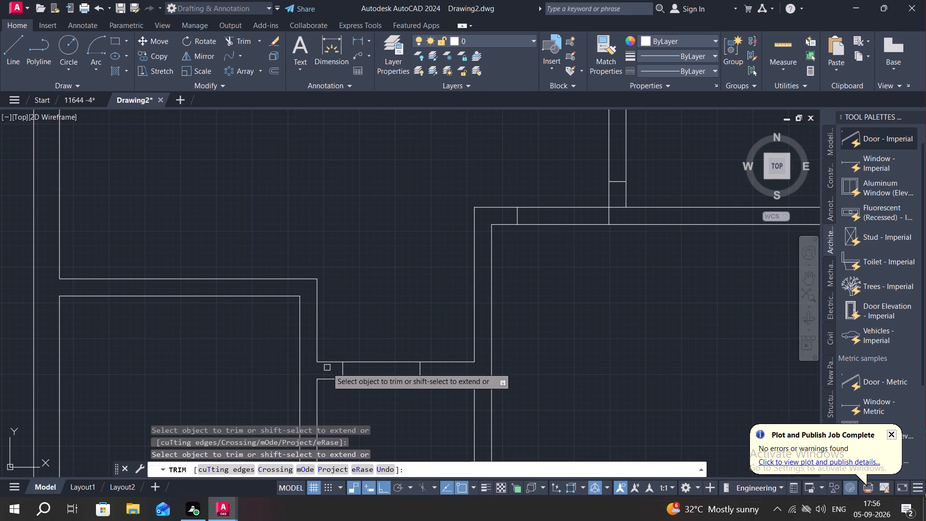
pyautogui.press('Escape')
# Mirror the east leaf of the double door northward about a horizontal line through its north end, keeping the original.
pyautogui.moveTo(361, 306); pyautogui.dragTo(366, 286, button='middle')
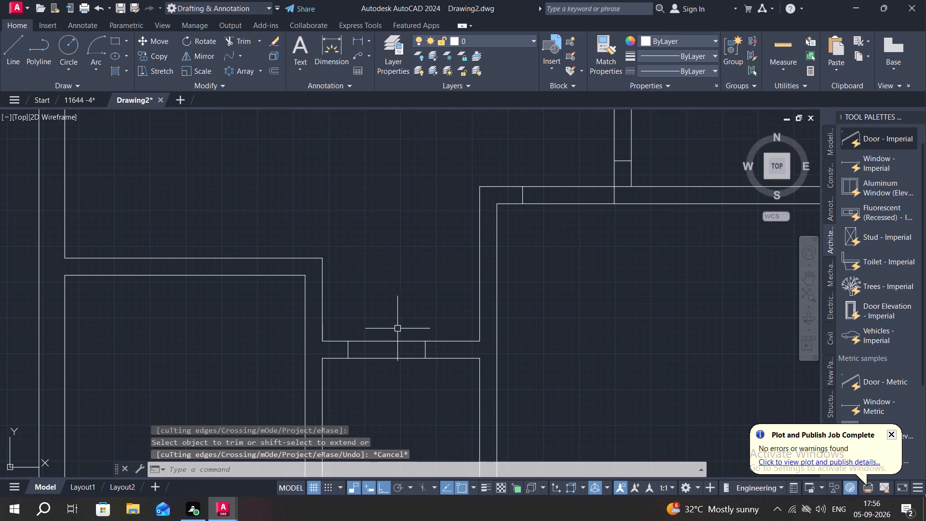
pyautogui.scroll(-3, 398, 329)
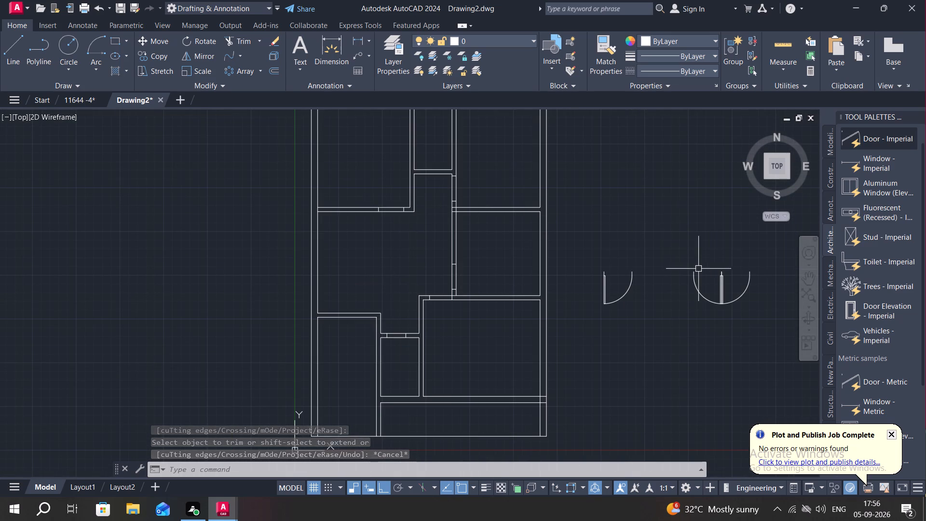
pyautogui.moveTo(695, 270); pyautogui.dragTo(599, 304, button='middle')
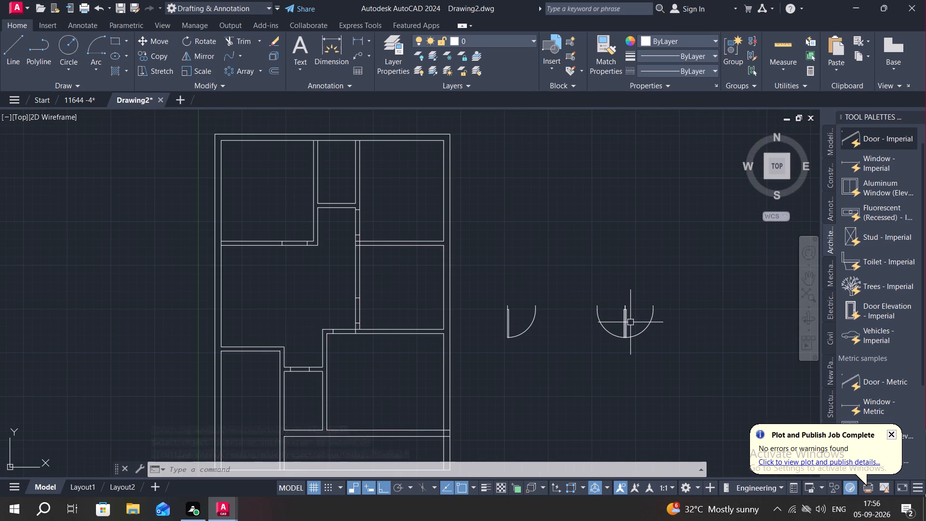
pyautogui.write('MI')
pyautogui.press('space')
pyautogui.click(625, 315)
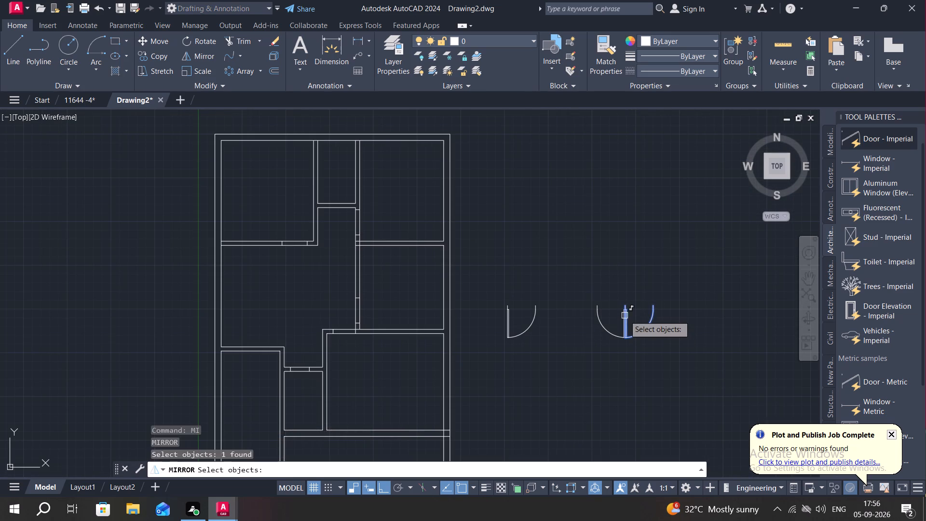
pyautogui.rightClick(625, 315)
pyautogui.click(627, 303)
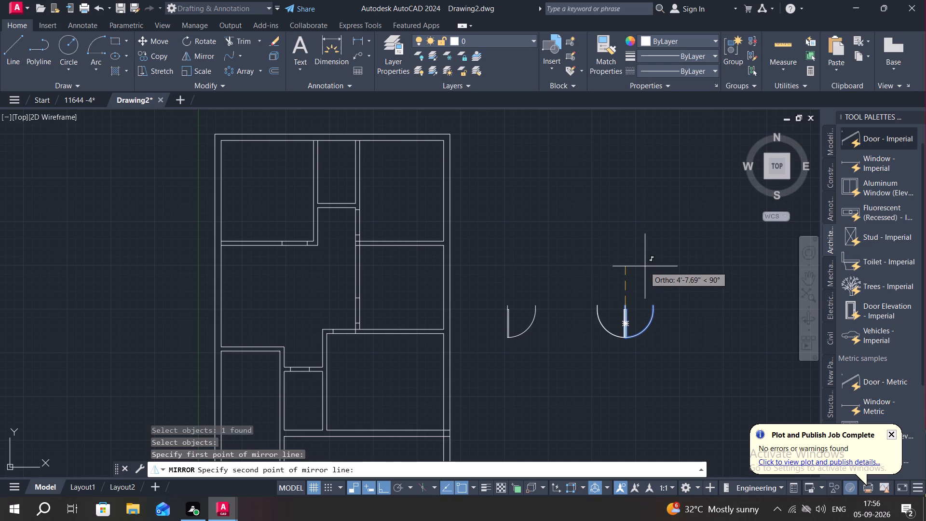
pyautogui.click(740, 288)
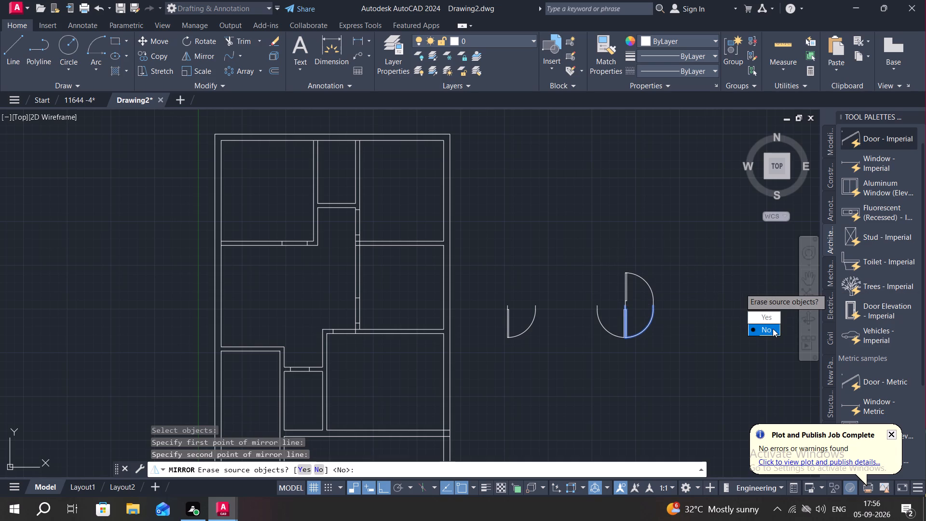
pyautogui.moveTo(773, 329); pyautogui.dragTo(740, 289)
# Mirror the west leaf of the double door northward about the same horizontal line, keeping the original.
pyautogui.press('space')
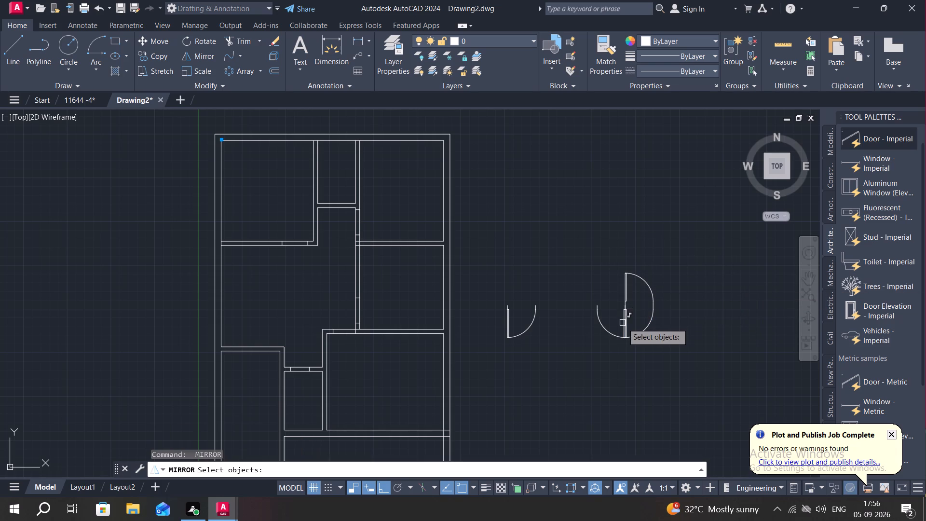
pyautogui.click(620, 336)
pyautogui.rightClick(615, 334)
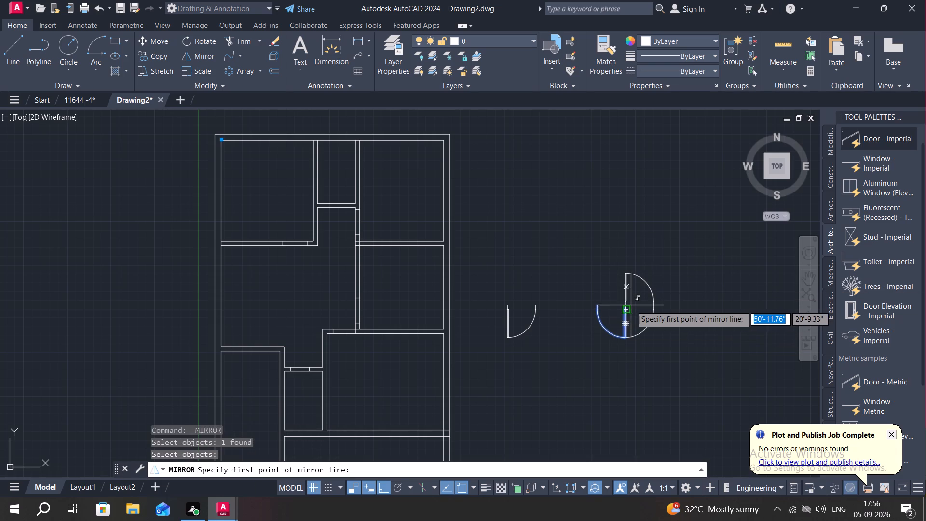
pyautogui.click(626, 306)
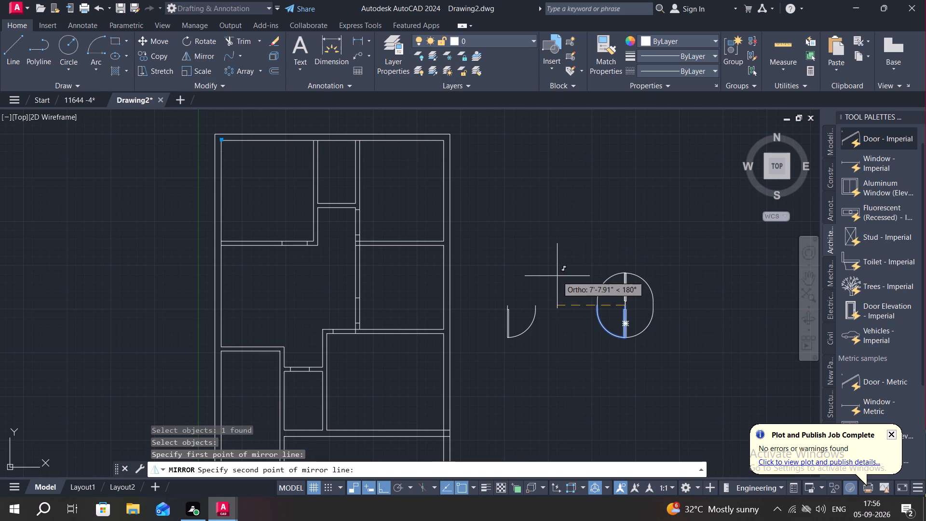
pyautogui.click(558, 276)
pyautogui.moveTo(572, 318); pyautogui.dragTo(558, 276)
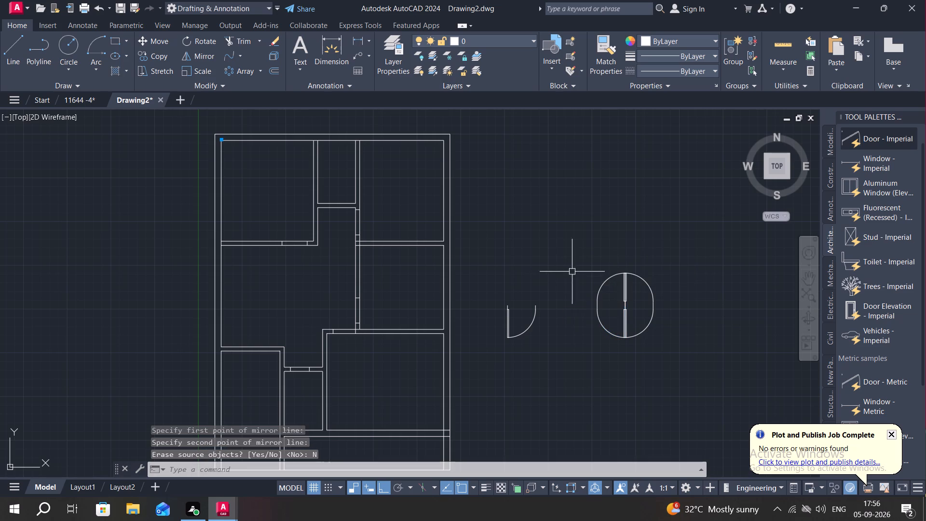
pyautogui.press('Escape')
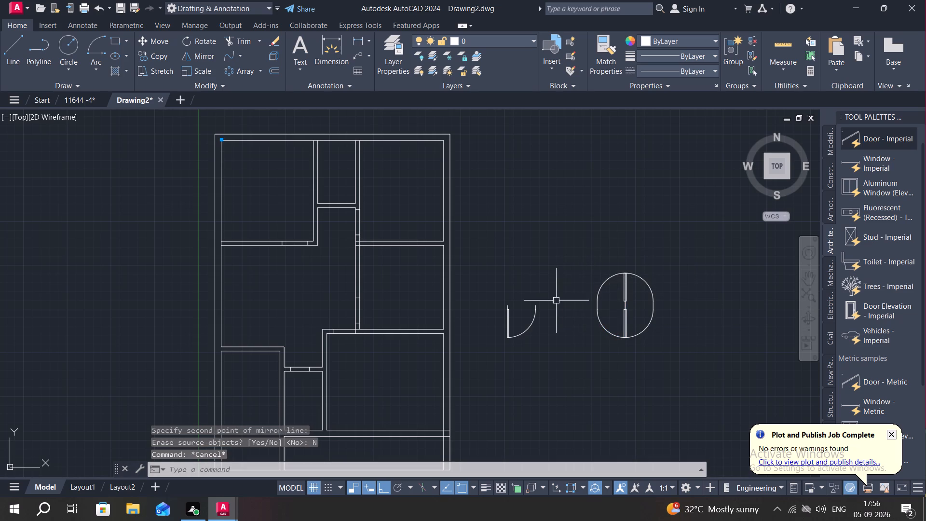
# Mirror the four-leaf door group eastward about a vertical line at its east edge, keeping the original.
pyautogui.click(469, 293)
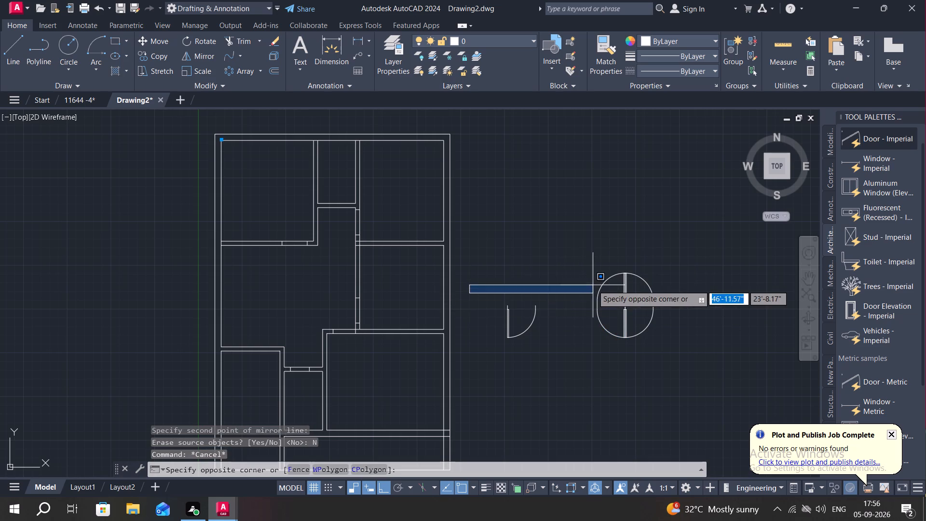
pyautogui.press('Escape')
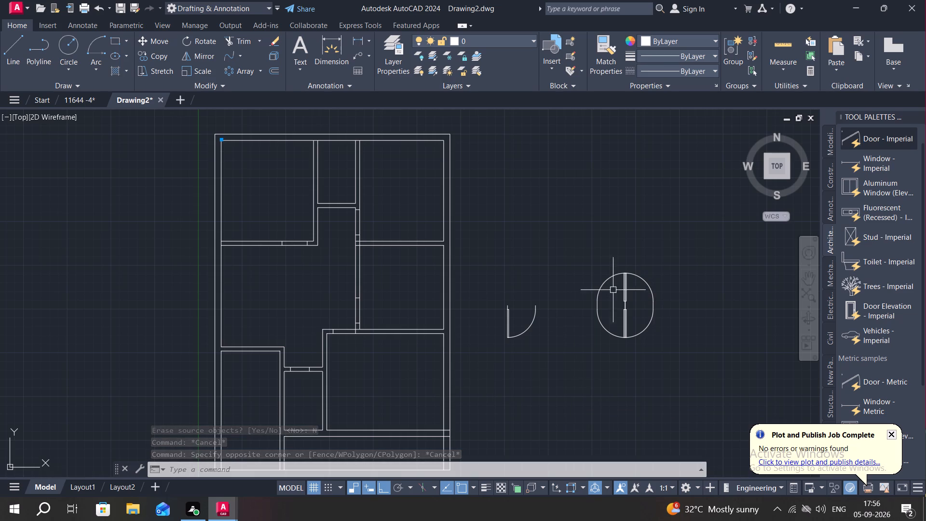
pyautogui.click(588, 272)
pyautogui.click(700, 365)
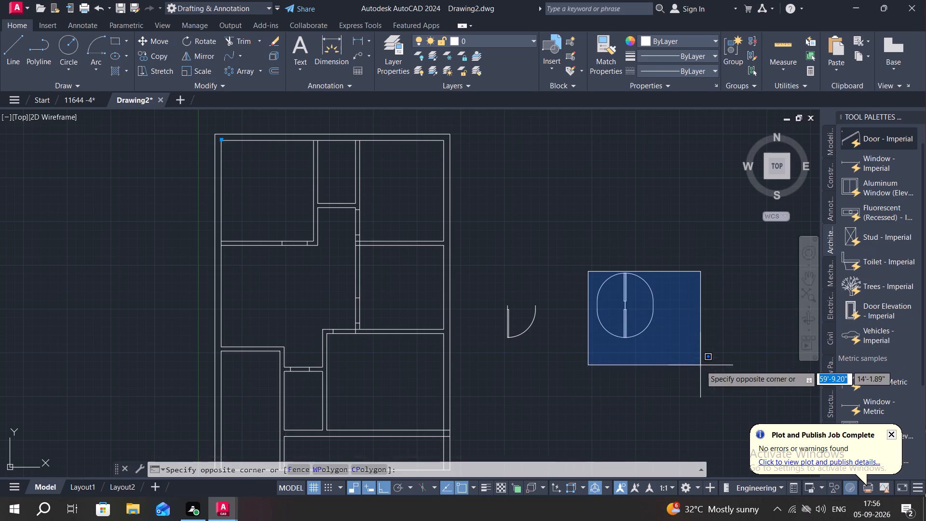
pyautogui.write('MI')
pyautogui.press('space')
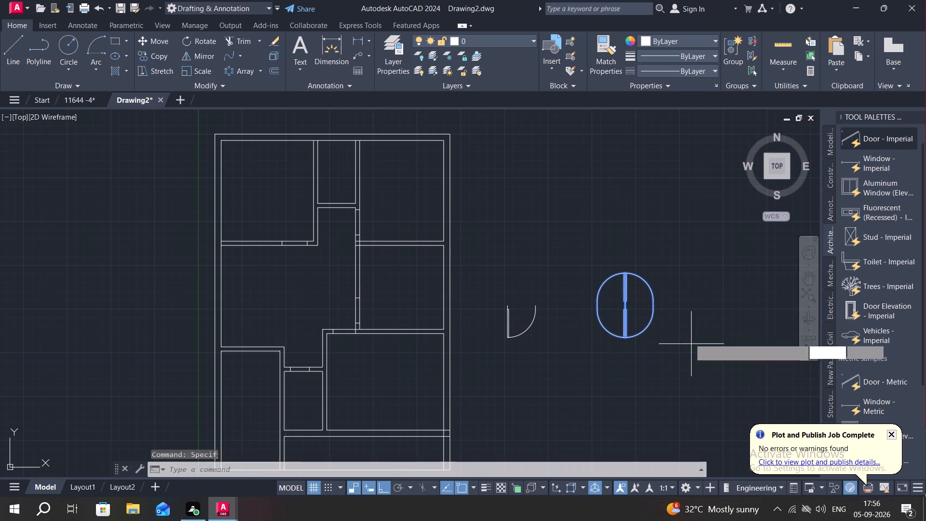
pyautogui.click(655, 302)
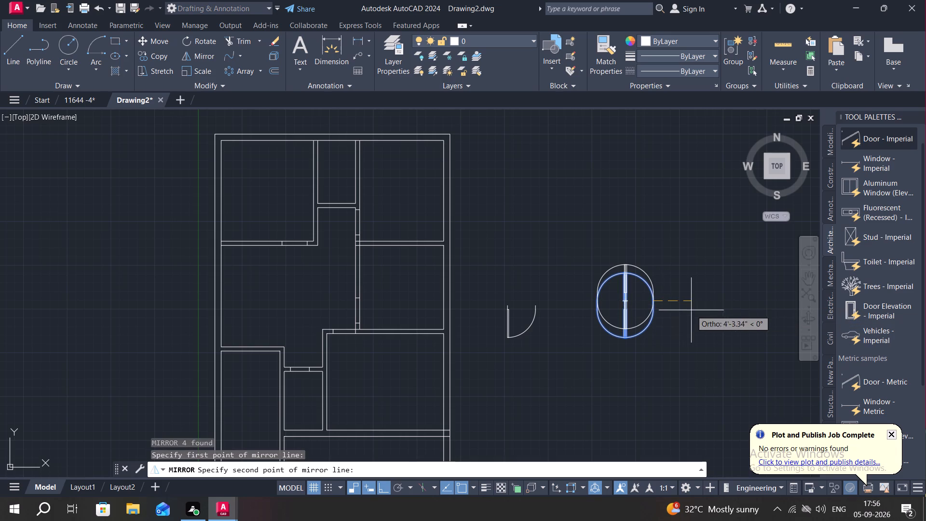
pyautogui.click(662, 242)
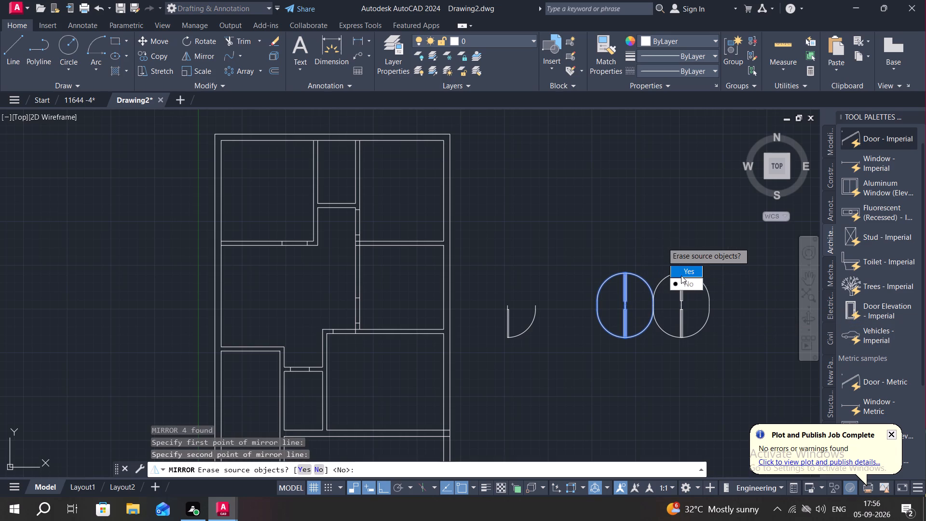
pyautogui.moveTo(682, 284); pyautogui.dragTo(662, 242)
pyautogui.press('Escape')
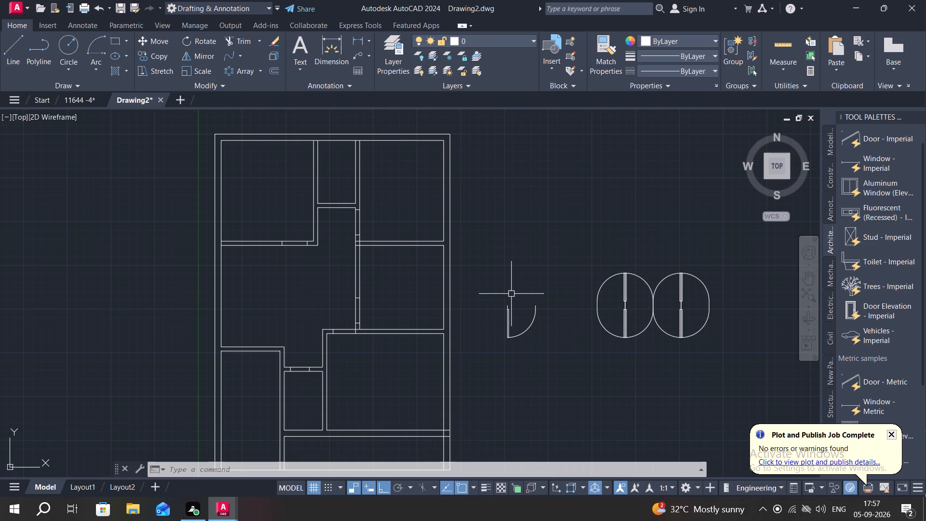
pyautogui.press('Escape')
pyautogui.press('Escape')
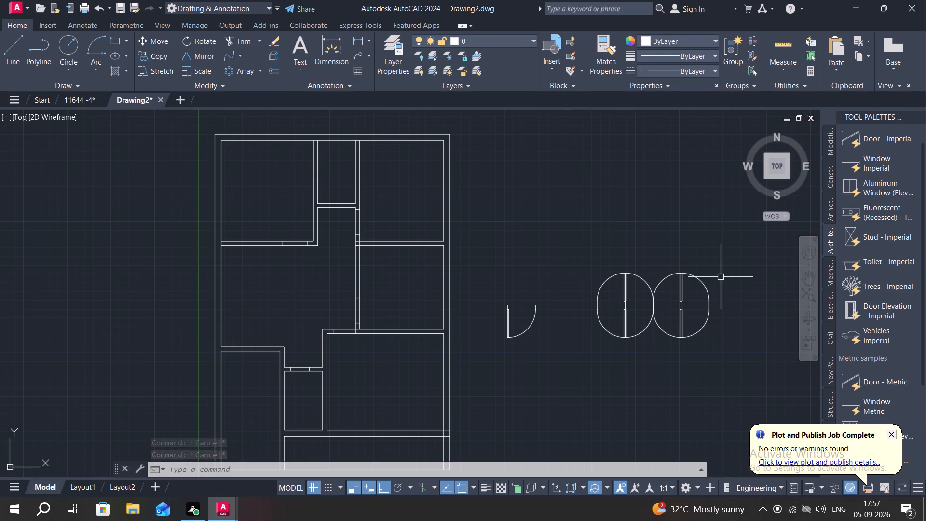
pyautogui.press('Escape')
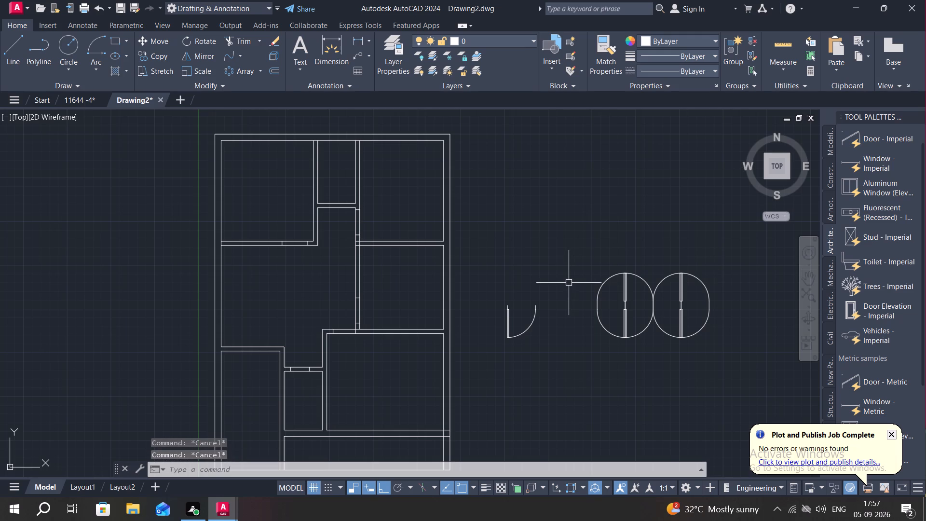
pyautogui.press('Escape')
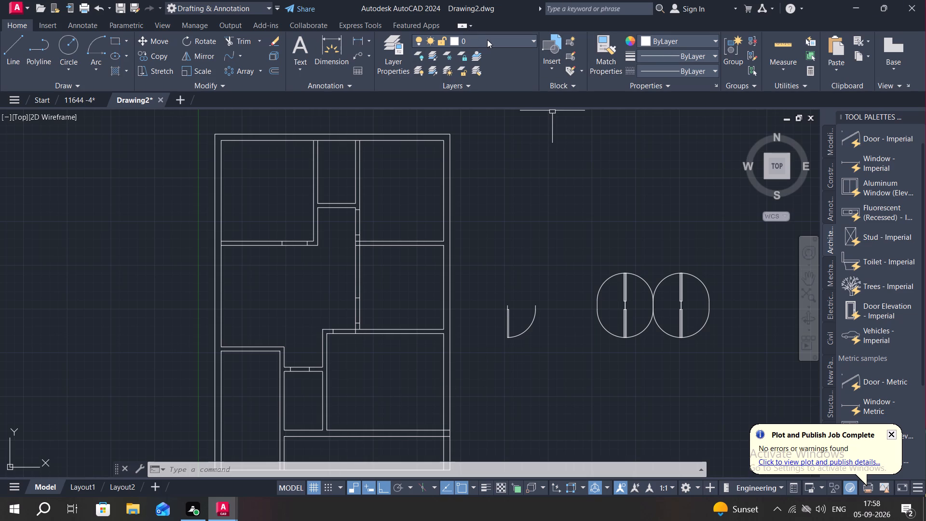
# Rotate the loose single door 90° counterclockwise about its jamb corner so the leaf lies horizontal.
pyautogui.scroll(-2, 488, 41)
pyautogui.moveTo(465, 202); pyautogui.dragTo(603, 119, button='middle')
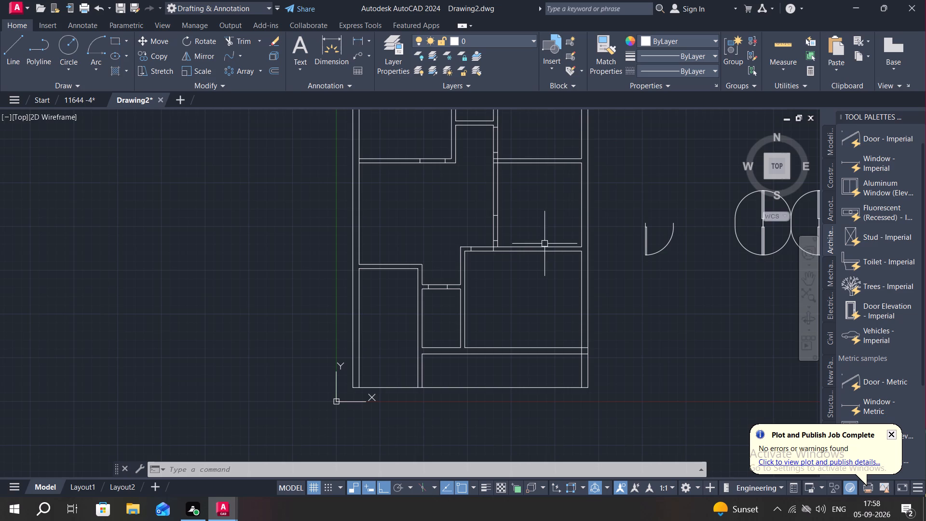
pyautogui.moveTo(649, 260); pyautogui.dragTo(642, 262, button='middle')
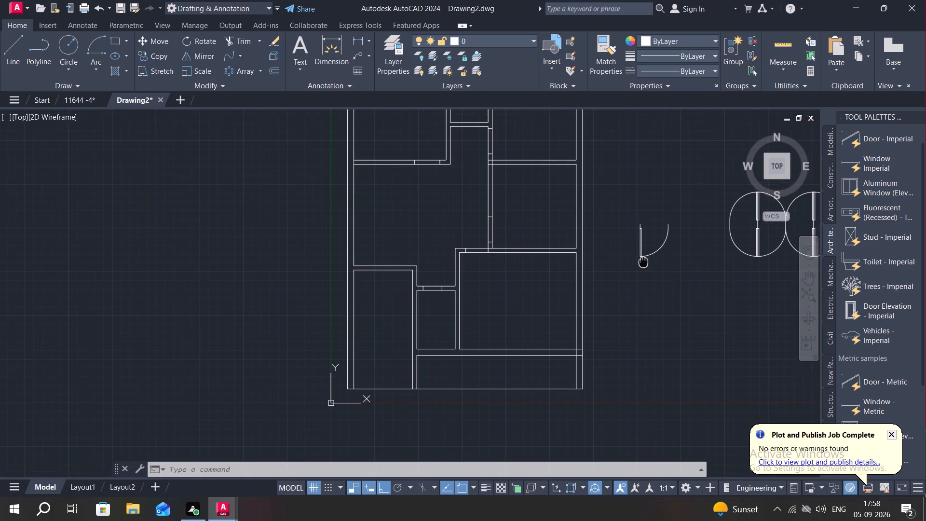
pyautogui.moveTo(642, 262); pyautogui.dragTo(640, 262, button='middle')
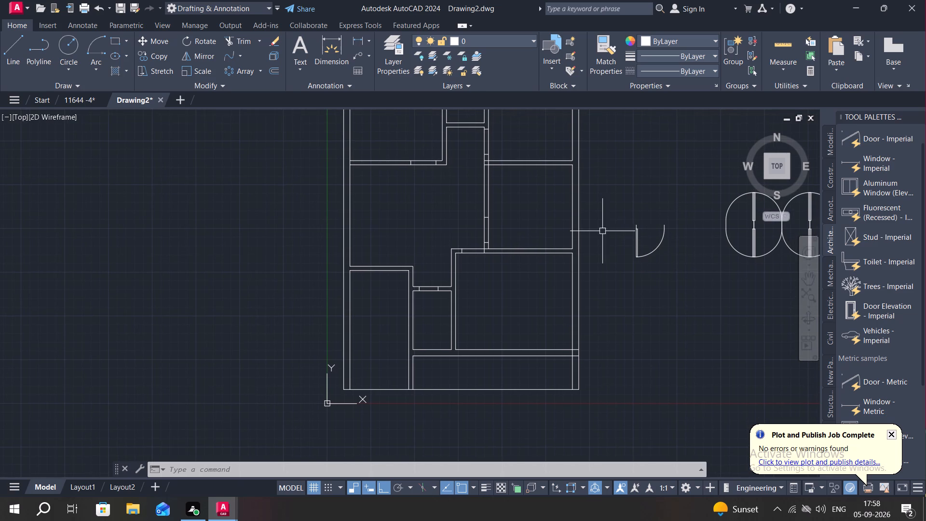
pyautogui.write('RO')
pyautogui.press('space')
pyautogui.click(639, 223)
pyautogui.rightClick(635, 221)
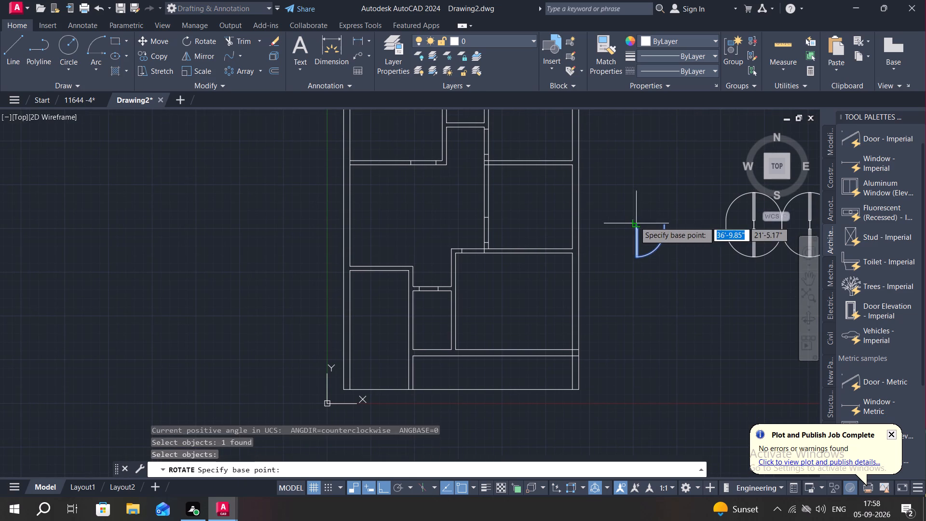
pyautogui.click(635, 221)
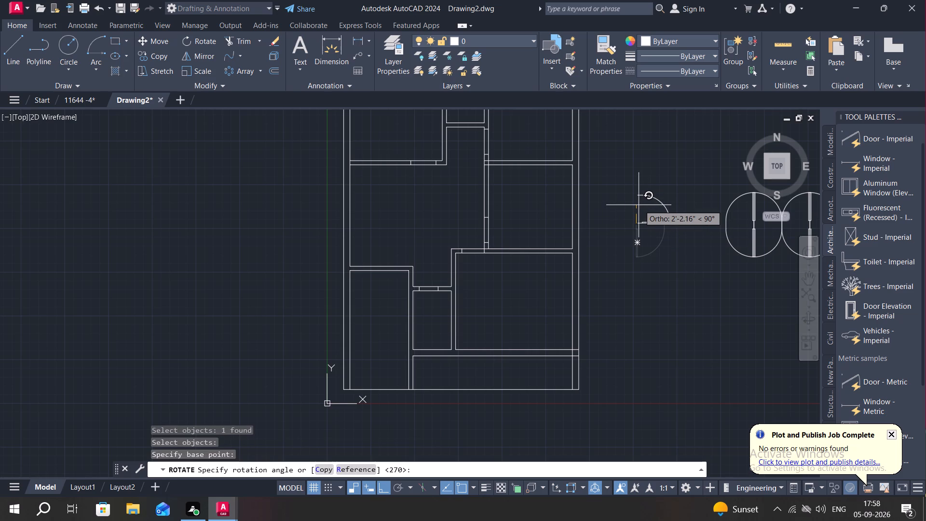
pyautogui.click(639, 205)
# Copy the rotated single door from its jamb corner to the south end of the opening in the middle east room's west partition.
pyautogui.moveTo(639, 212); pyautogui.dragTo(635, 271, button='middle')
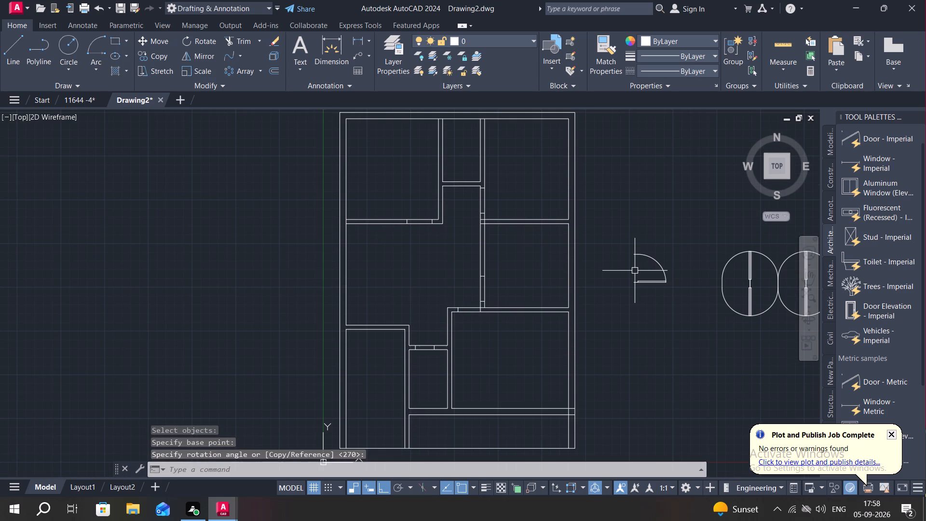
pyautogui.press('c')
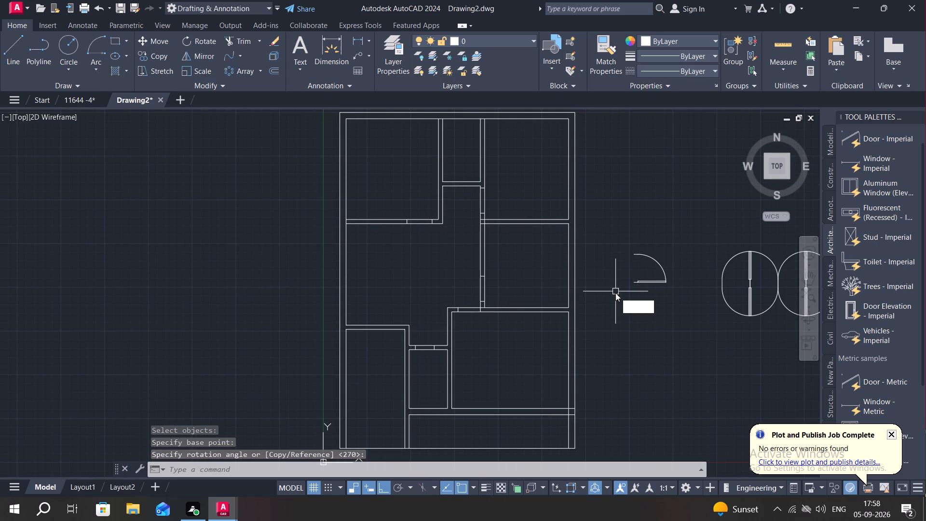
pyautogui.press('o')
pyautogui.press('space')
pyautogui.click(637, 281)
pyautogui.rightClick(637, 281)
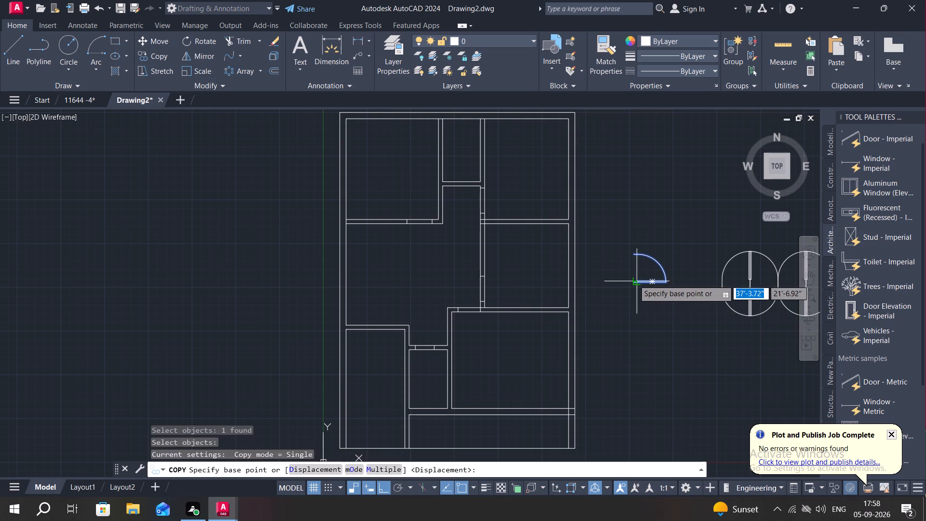
pyautogui.scroll(3, 634, 280)
pyautogui.click(626, 291)
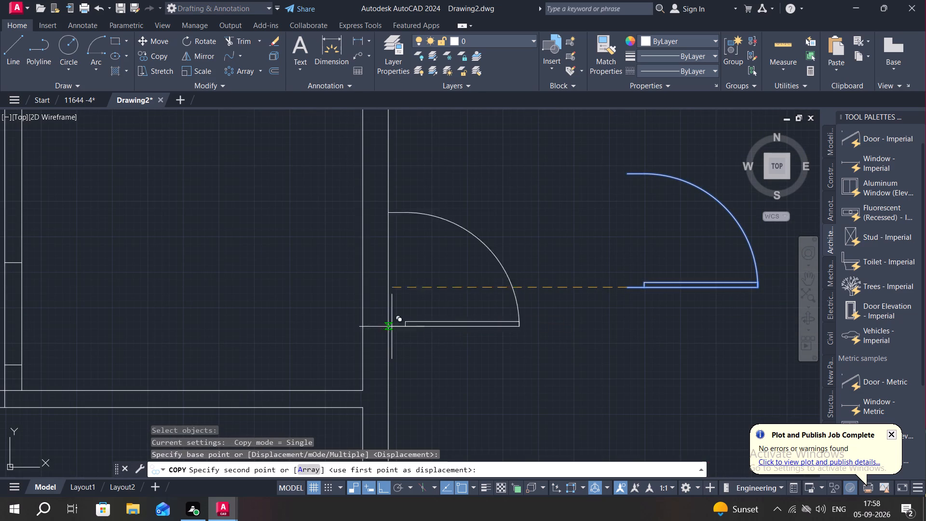
pyautogui.press('F8')
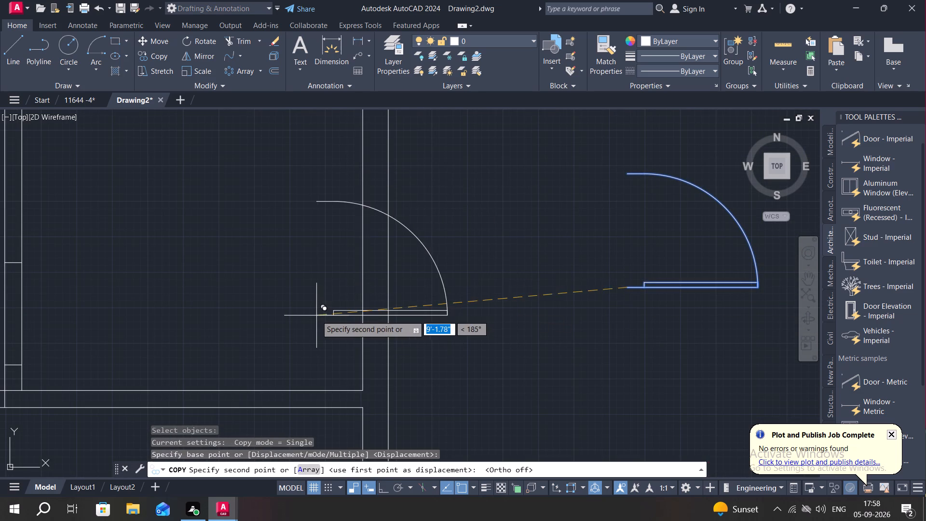
pyautogui.moveTo(316, 315); pyautogui.dragTo(408, 279, button='middle')
pyautogui.moveTo(125, 321); pyautogui.dragTo(286, 239, button='middle')
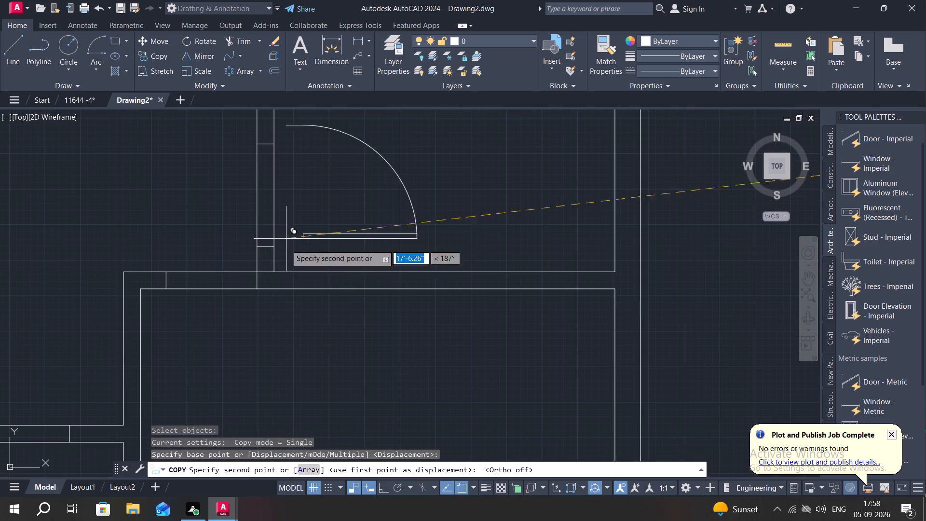
pyautogui.click(257, 249)
# Scale the placed door by about 0.9 from its southwest jamb corner to fit the middle east room's opening.
pyautogui.moveTo(259, 195); pyautogui.dragTo(450, 196, button='middle')
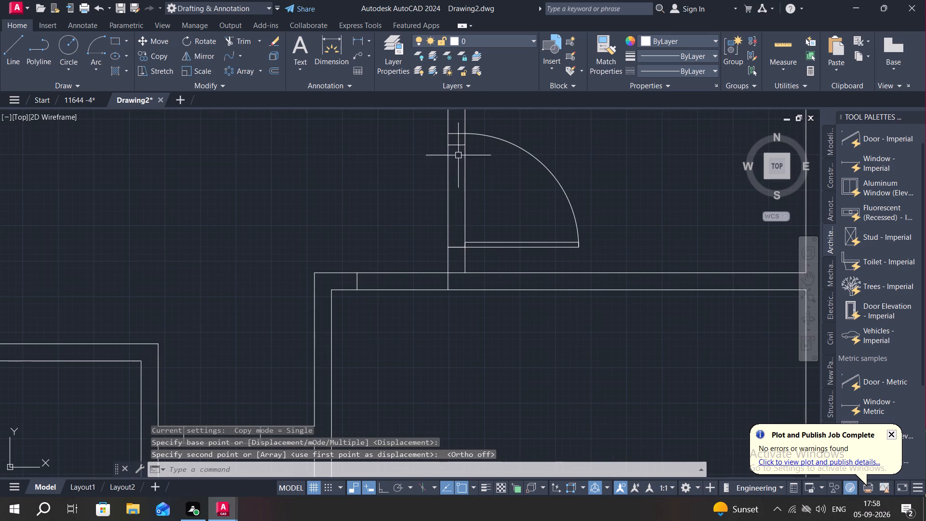
pyautogui.write('SC')
pyautogui.press('space')
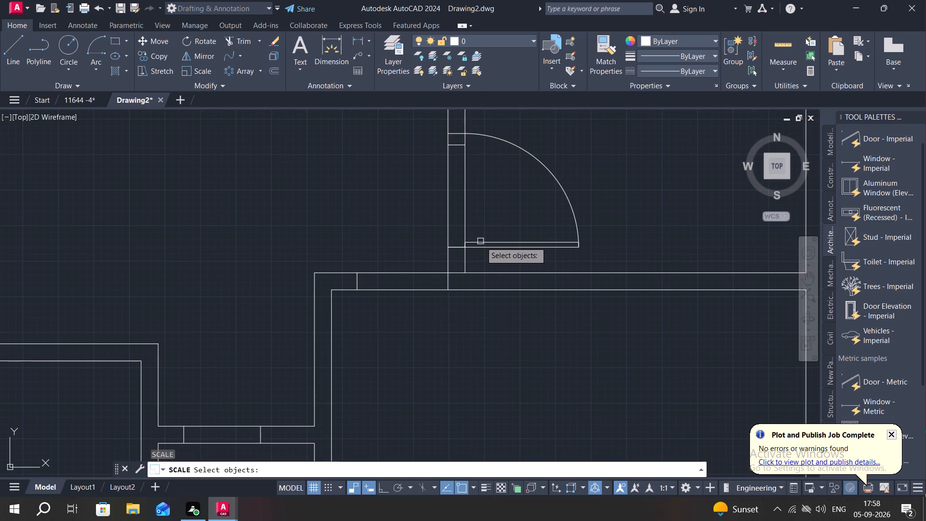
pyautogui.click(481, 242)
pyautogui.rightClick(481, 242)
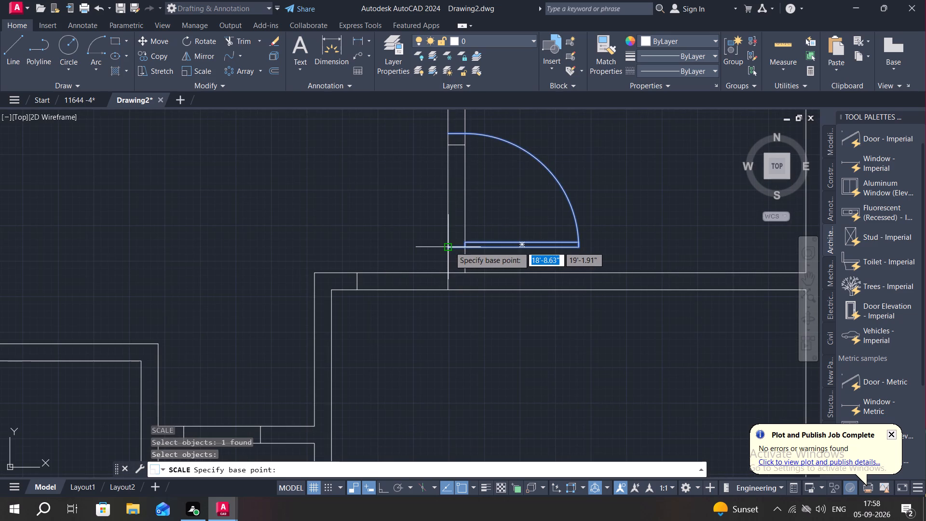
pyautogui.click(449, 247)
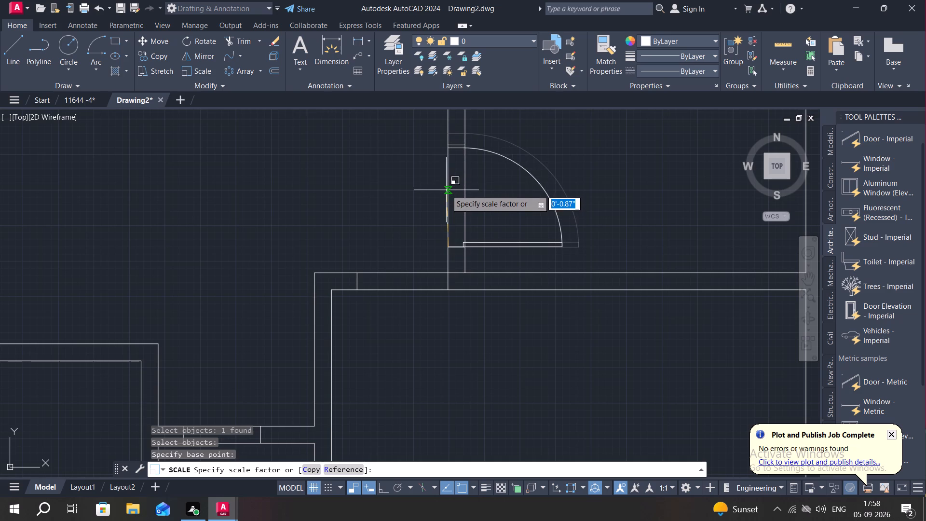
pyautogui.moveTo(450, 188); pyautogui.dragTo(461, 262, button='middle')
pyautogui.moveTo(461, 255); pyautogui.dragTo(455, 316, button='middle')
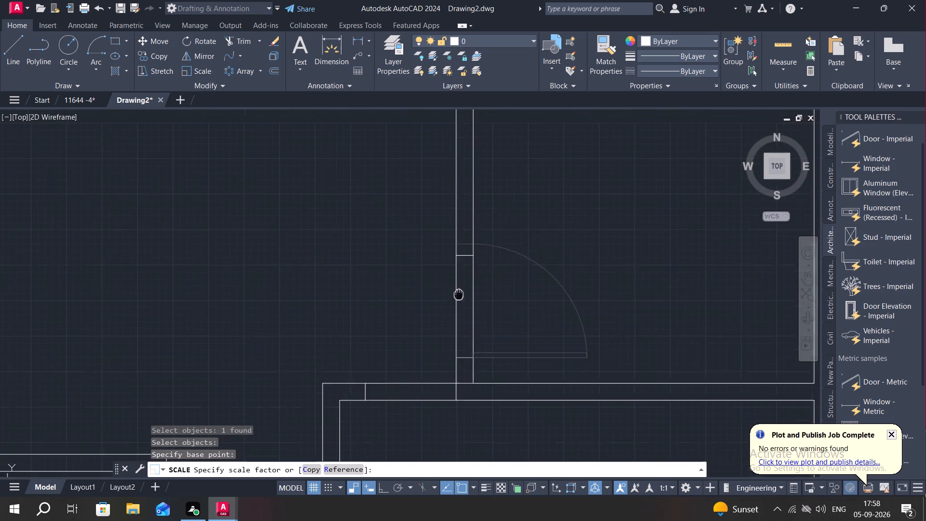
pyautogui.moveTo(455, 316); pyautogui.dragTo(461, 369, button='middle')
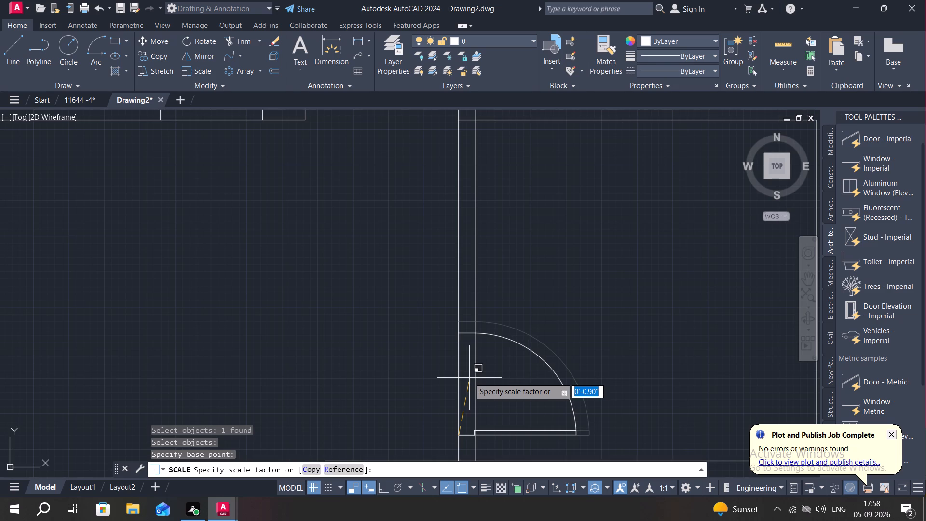
pyautogui.click(469, 378)
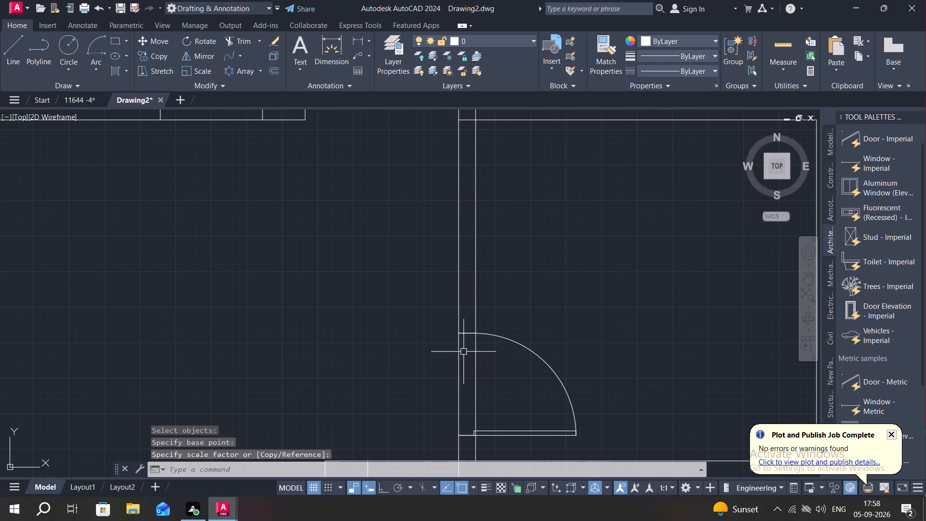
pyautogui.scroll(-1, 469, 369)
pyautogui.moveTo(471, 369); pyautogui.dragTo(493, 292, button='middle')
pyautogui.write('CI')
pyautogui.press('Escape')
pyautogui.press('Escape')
# Copy the scaled door 10'-6" north to the opening in the northeast room's west partition.
pyautogui.write('CO')
pyautogui.press('space')
pyautogui.click(517, 329)
pyautogui.rightClick(517, 326)
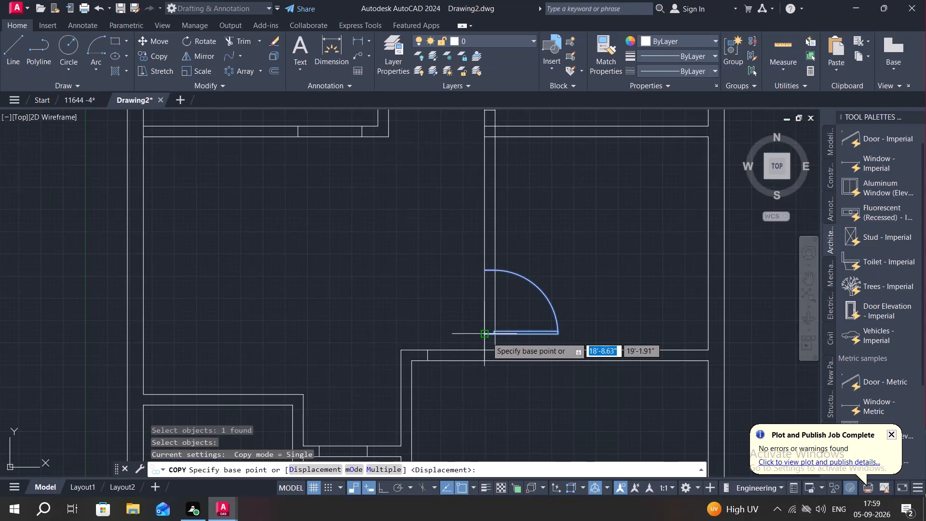
pyautogui.click(486, 336)
pyautogui.press('F8')
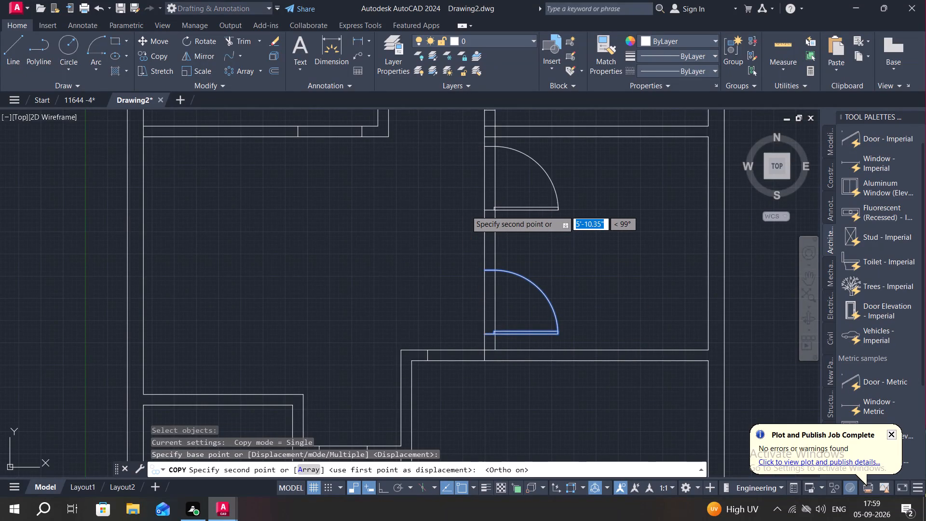
pyautogui.moveTo(466, 210); pyautogui.dragTo(475, 310, button='middle')
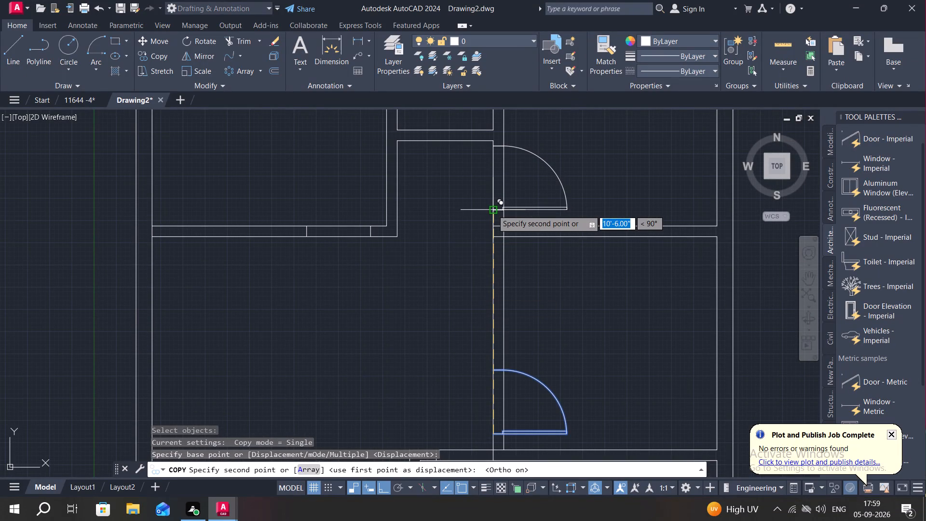
pyautogui.click(493, 212)
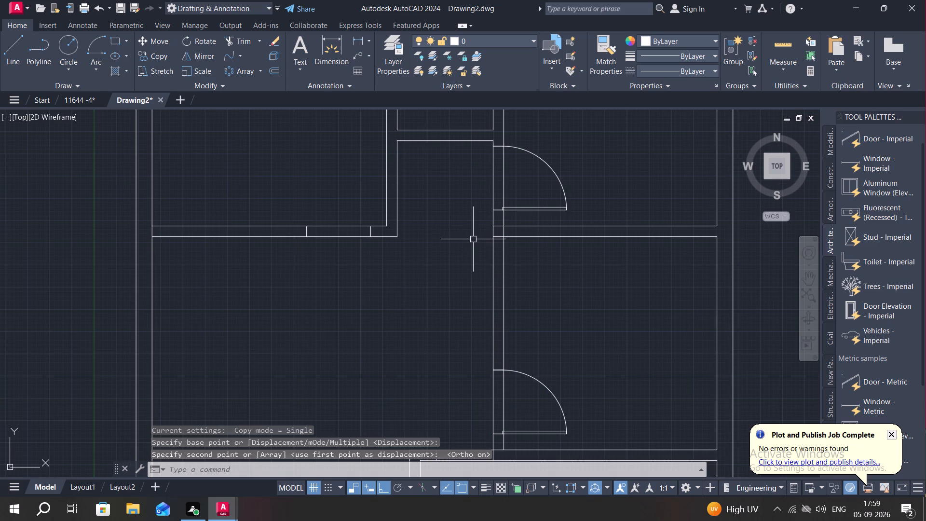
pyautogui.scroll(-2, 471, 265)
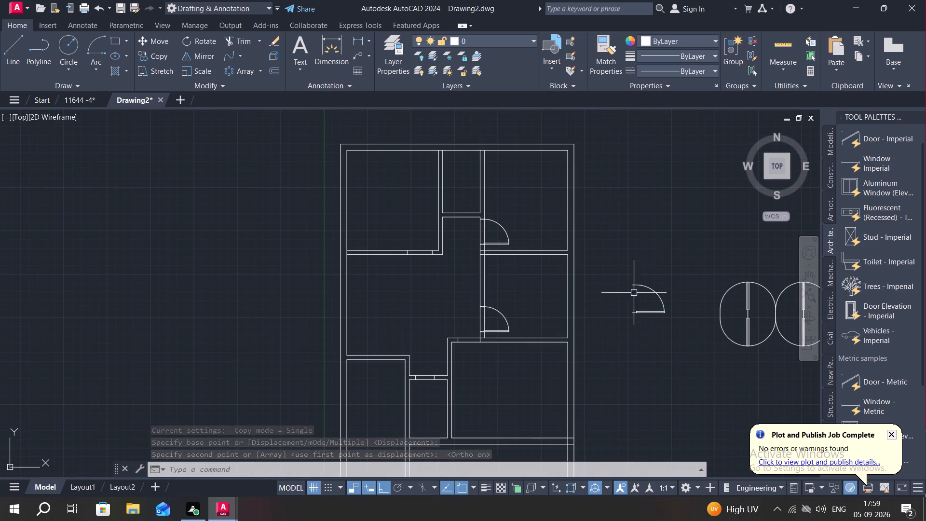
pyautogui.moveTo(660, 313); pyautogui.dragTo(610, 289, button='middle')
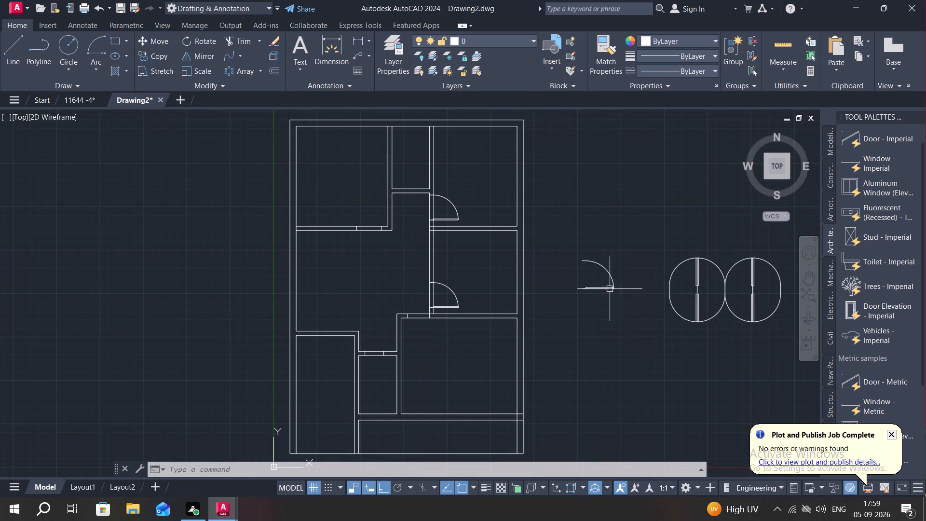
# Mirror the loose single door about a vertical line through its jamb corner, keeping the source door.
pyautogui.press('n')
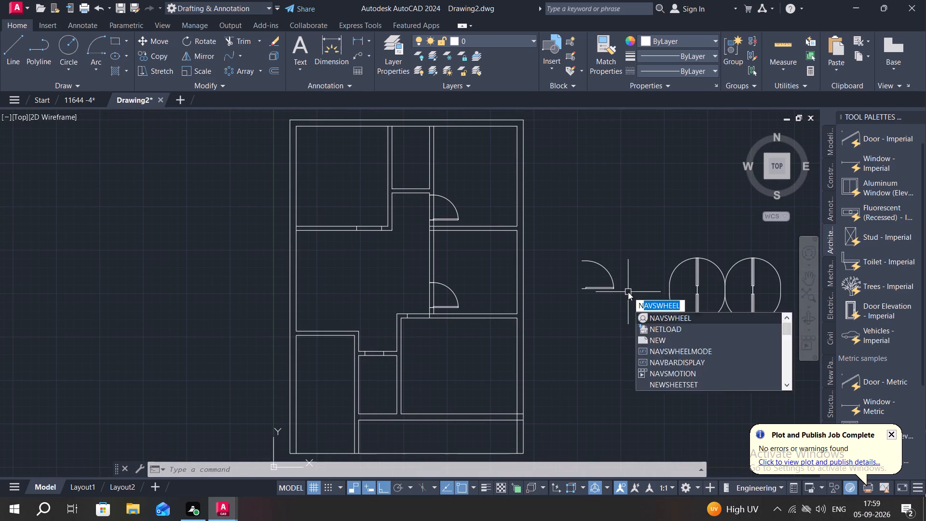
pyautogui.press('Escape')
pyautogui.write('MI')
pyautogui.press('space')
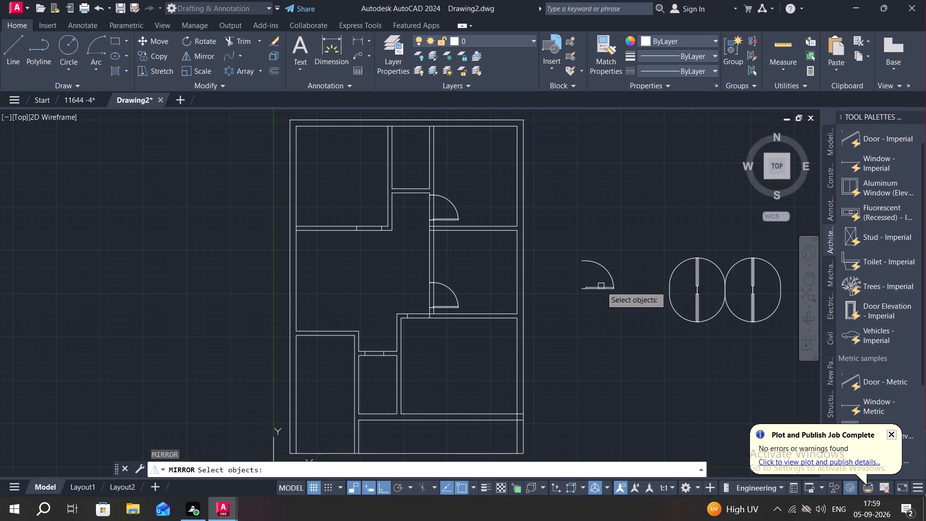
pyautogui.click(601, 286)
pyautogui.rightClick(593, 281)
pyautogui.click(582, 288)
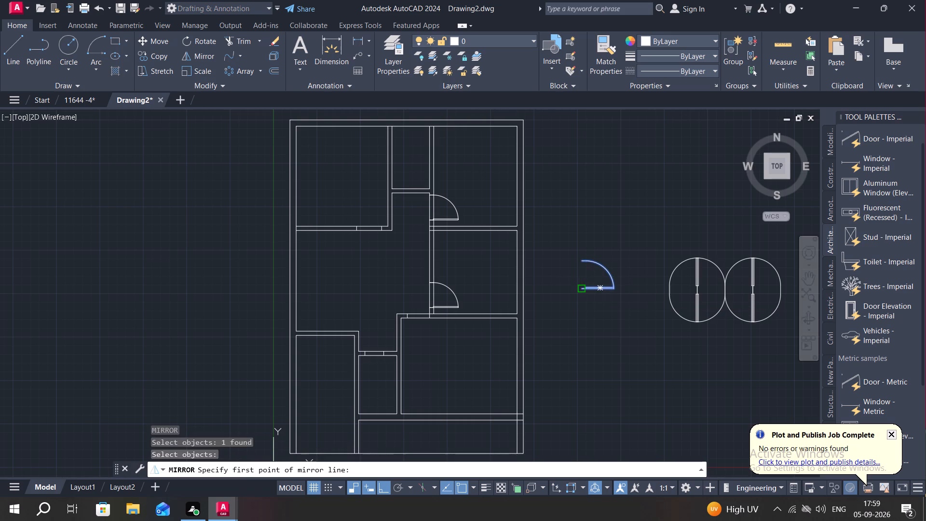
pyautogui.click(582, 288)
pyautogui.click(599, 328)
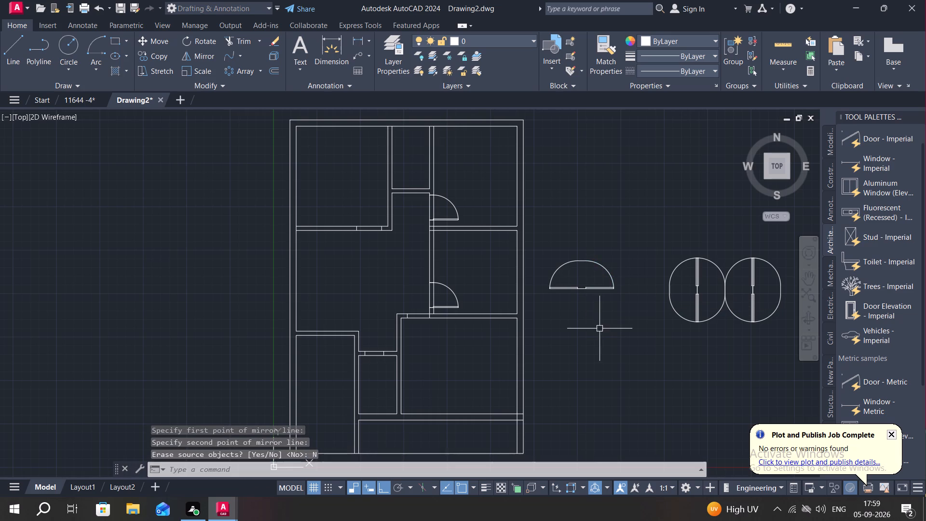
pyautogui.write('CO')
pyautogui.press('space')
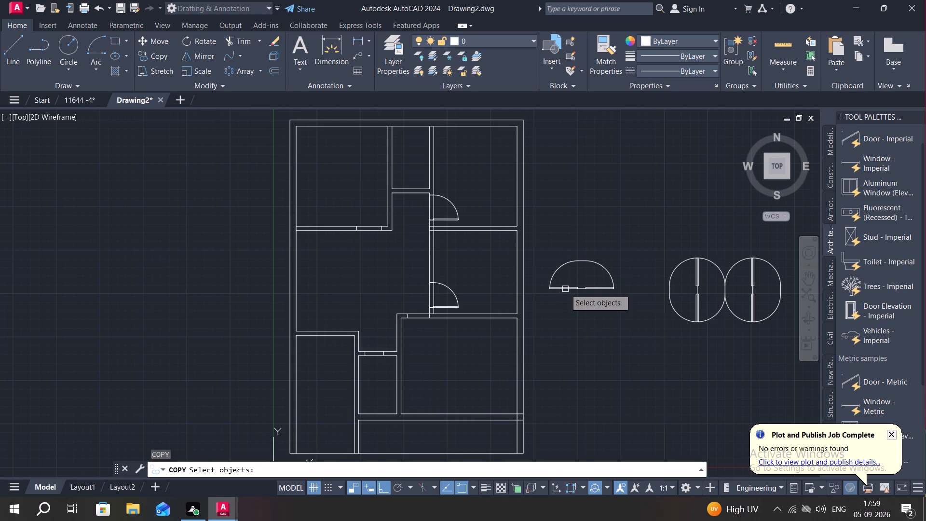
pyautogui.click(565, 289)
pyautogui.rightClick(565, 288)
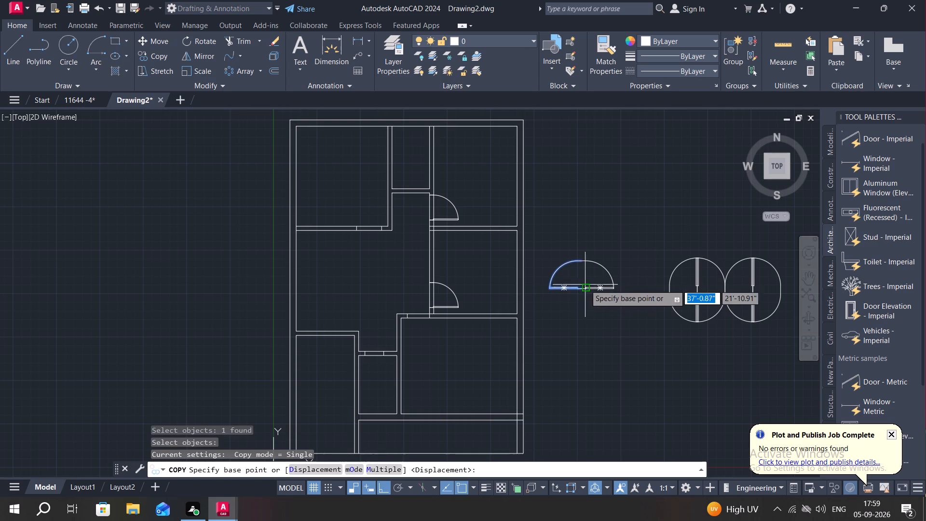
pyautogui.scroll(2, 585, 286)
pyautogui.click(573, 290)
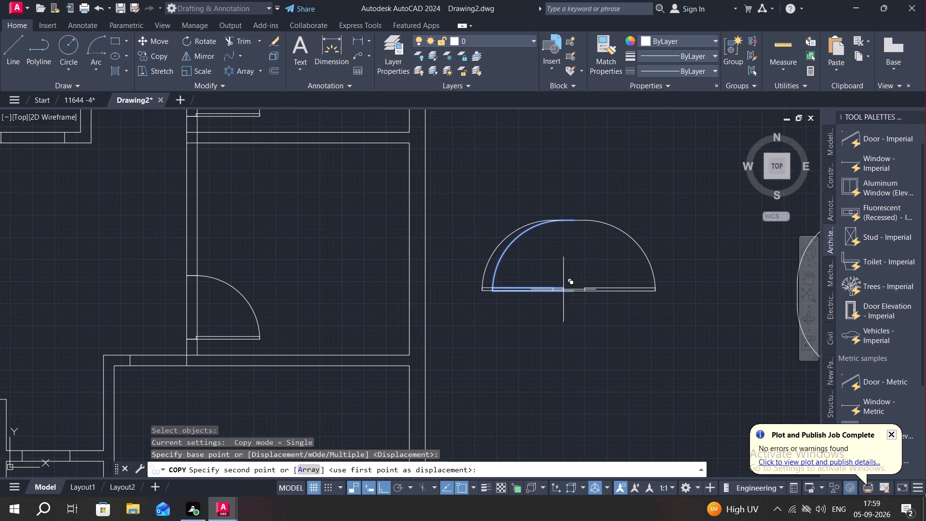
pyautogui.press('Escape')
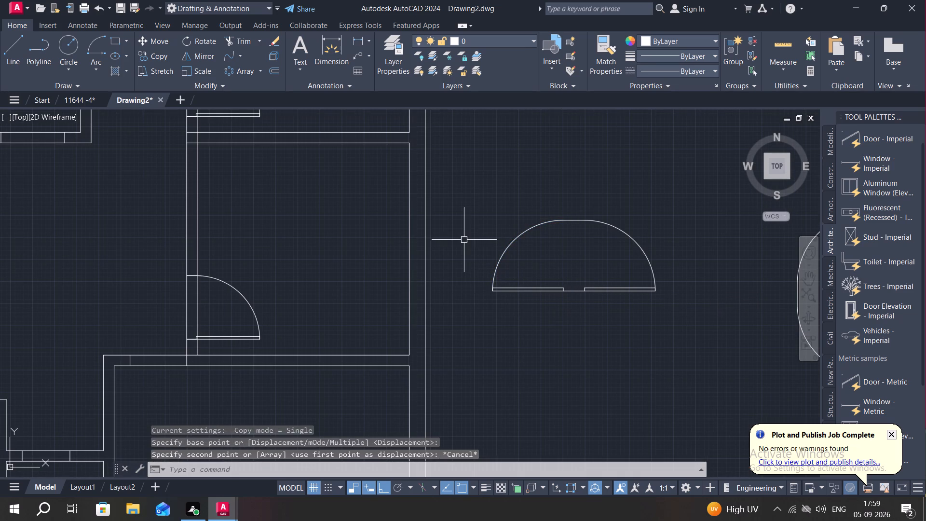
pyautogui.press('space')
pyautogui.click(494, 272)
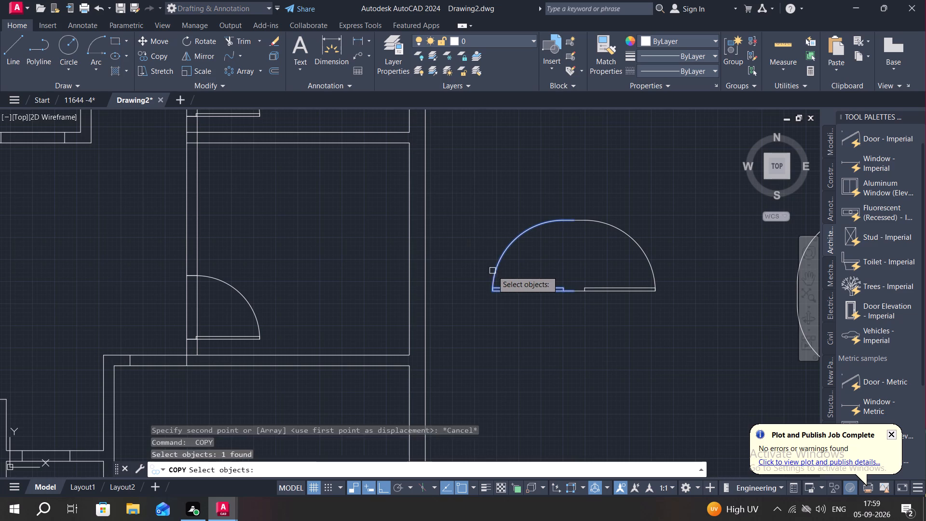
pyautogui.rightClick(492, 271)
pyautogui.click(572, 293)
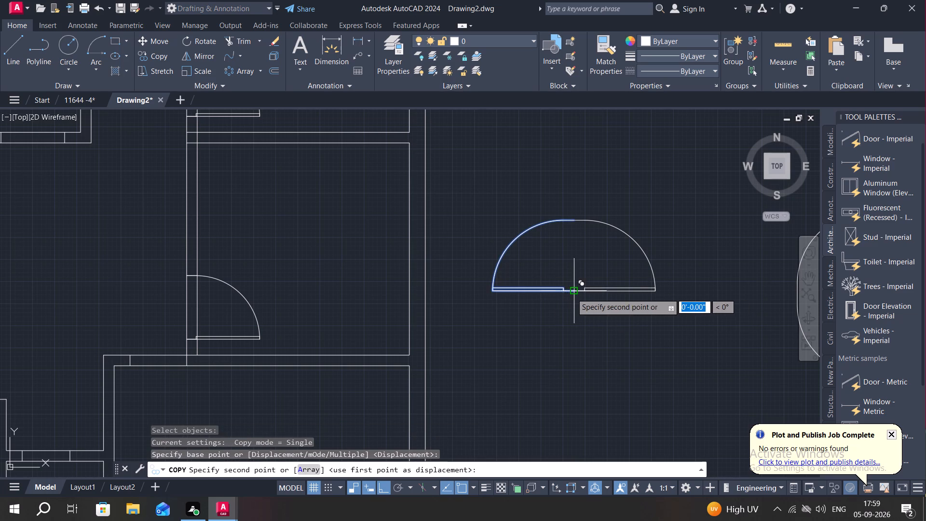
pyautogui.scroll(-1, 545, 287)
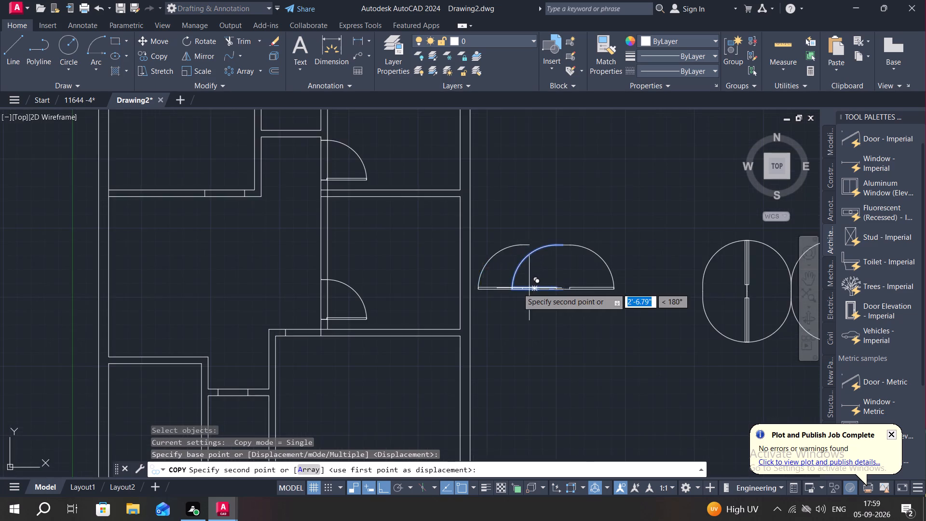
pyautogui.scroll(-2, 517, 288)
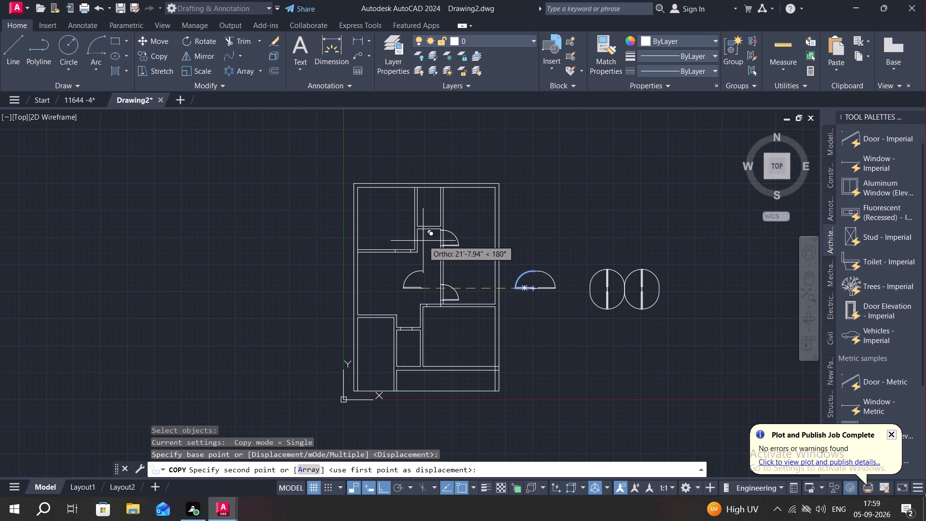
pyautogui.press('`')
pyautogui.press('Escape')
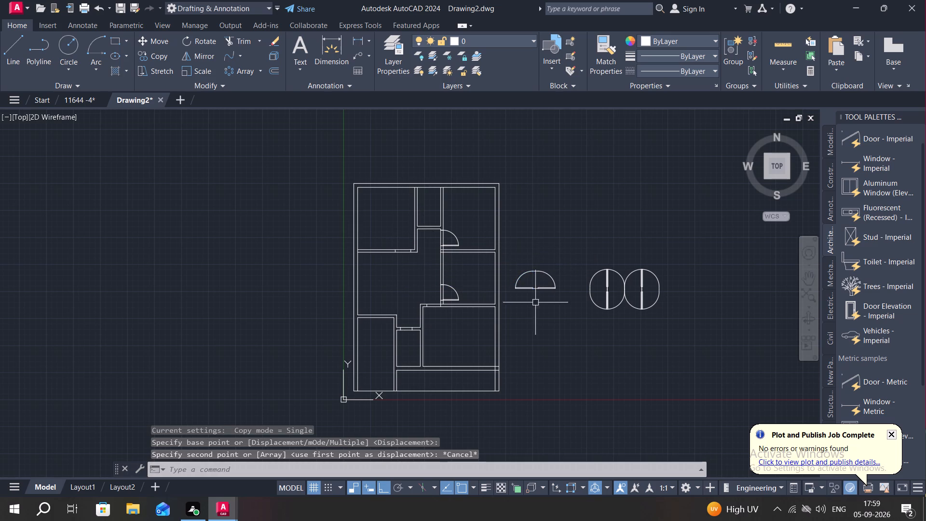
# Copy the southeast door of the loose western door group to the opening in the small south-central room's north partition, with Ortho off.
pyautogui.press('c')
pyautogui.press('o')
pyautogui.press('space')
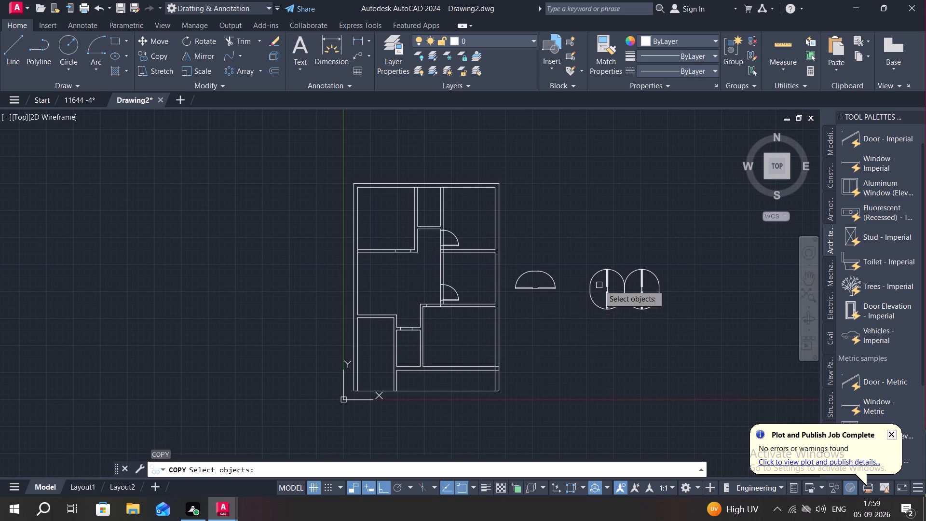
pyautogui.click(615, 306)
pyautogui.rightClick(615, 306)
pyautogui.click(610, 311)
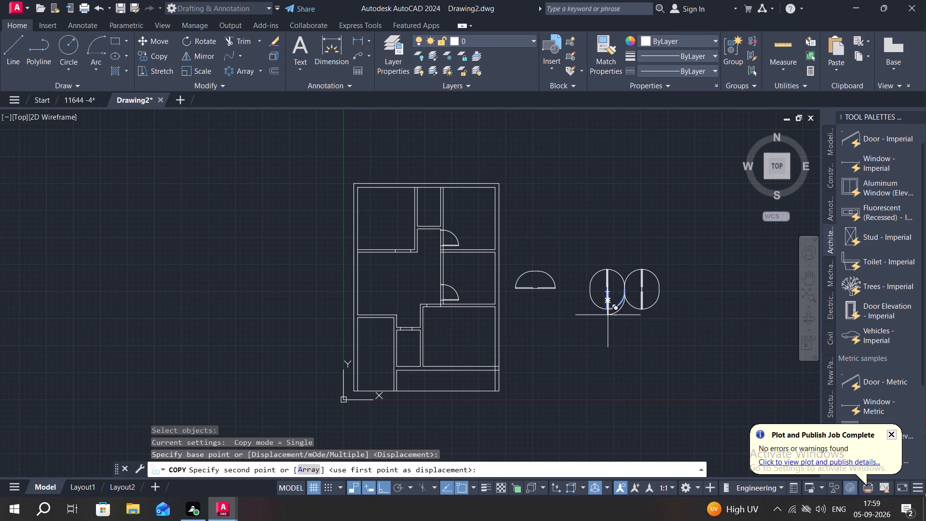
pyautogui.press('F8')
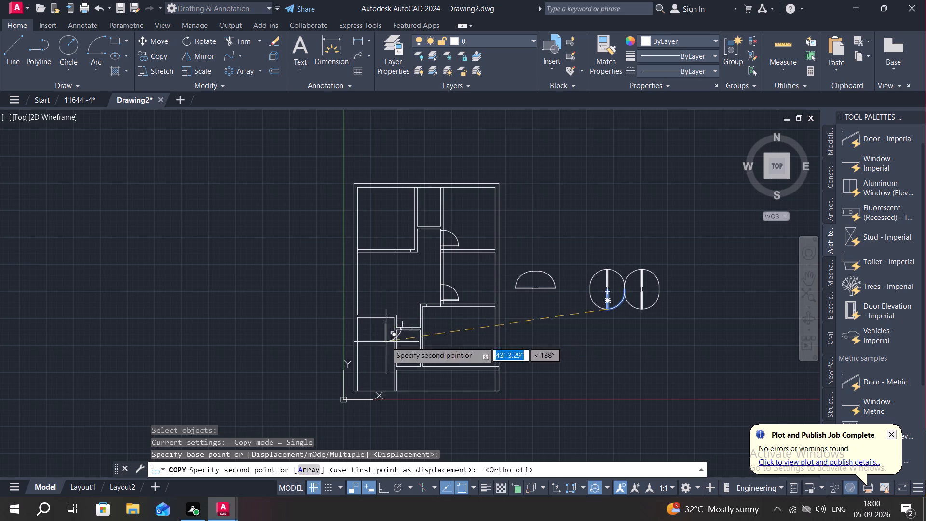
pyautogui.scroll(5, 388, 346)
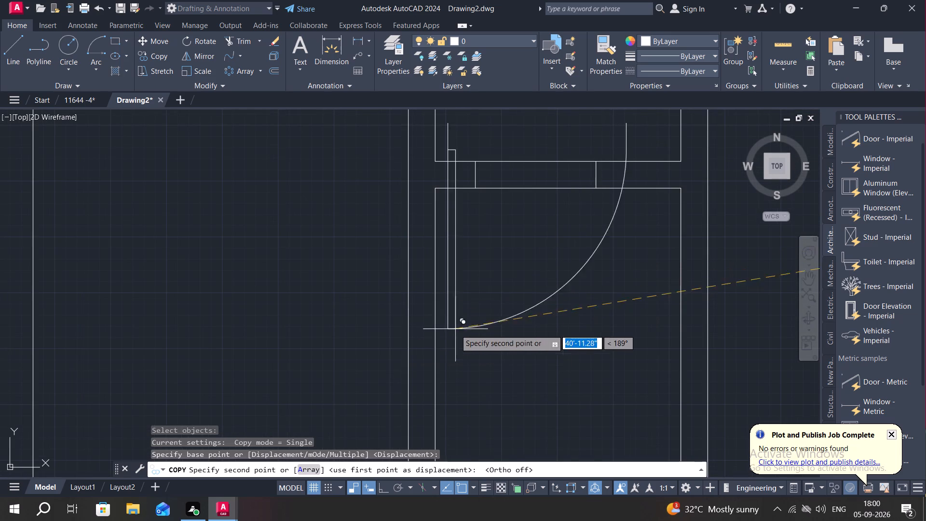
pyautogui.click(483, 368)
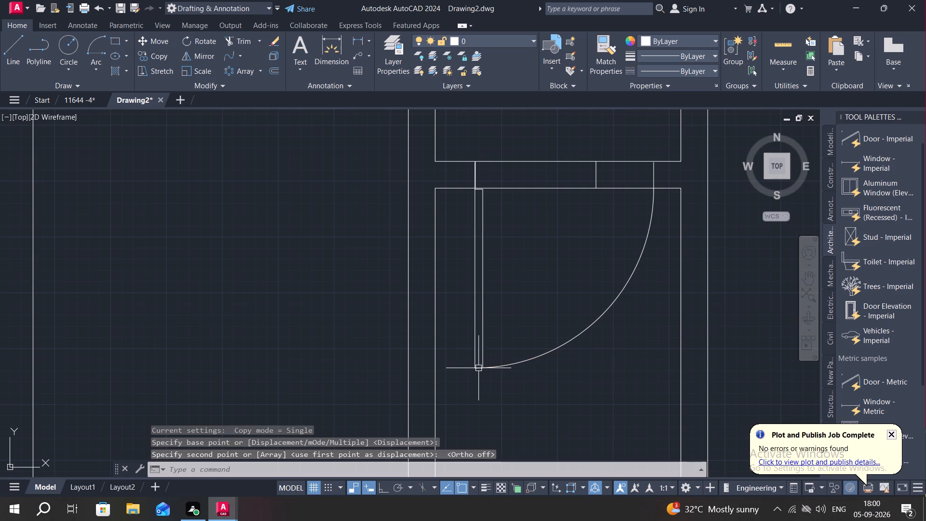
# Move the copied door by its northwest jamb corner onto the north end of the opening's west jamb.
pyautogui.moveTo(457, 288); pyautogui.dragTo(467, 392, button='middle')
pyautogui.scroll(4, 485, 296)
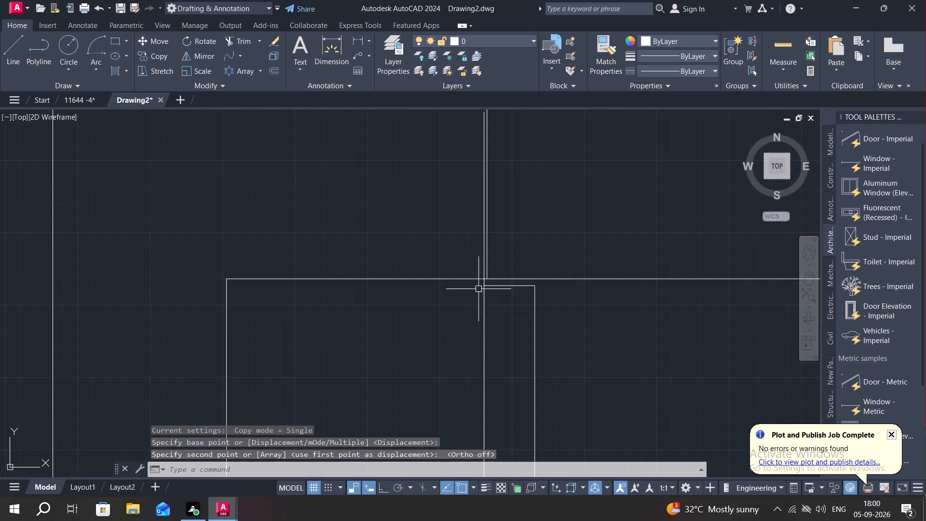
pyautogui.moveTo(484, 245); pyautogui.dragTo(480, 373, button='middle')
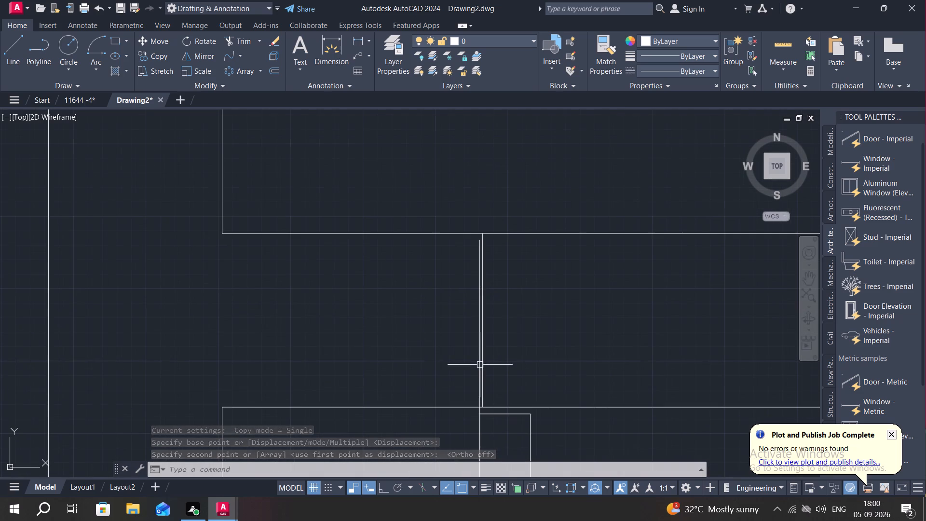
pyautogui.press('m')
pyautogui.press('space')
pyautogui.click(478, 285)
pyautogui.rightClick(478, 283)
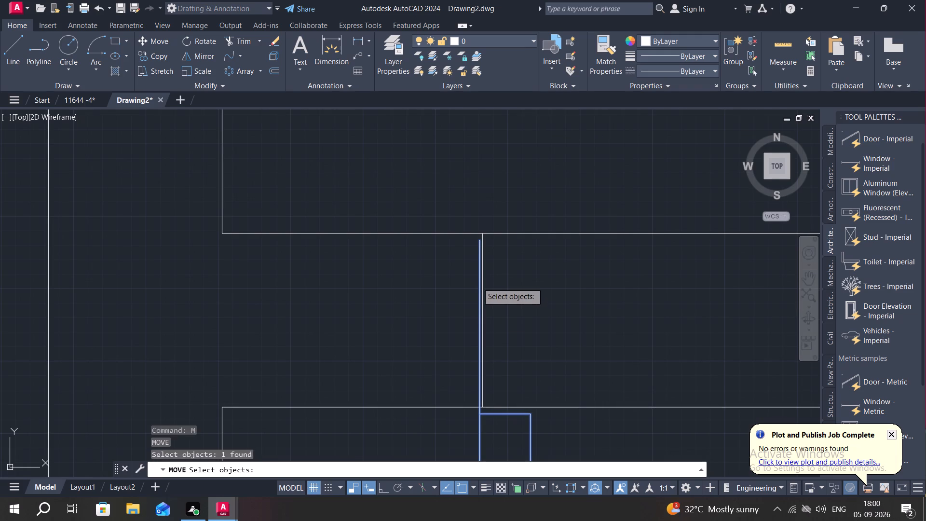
pyautogui.click(477, 240)
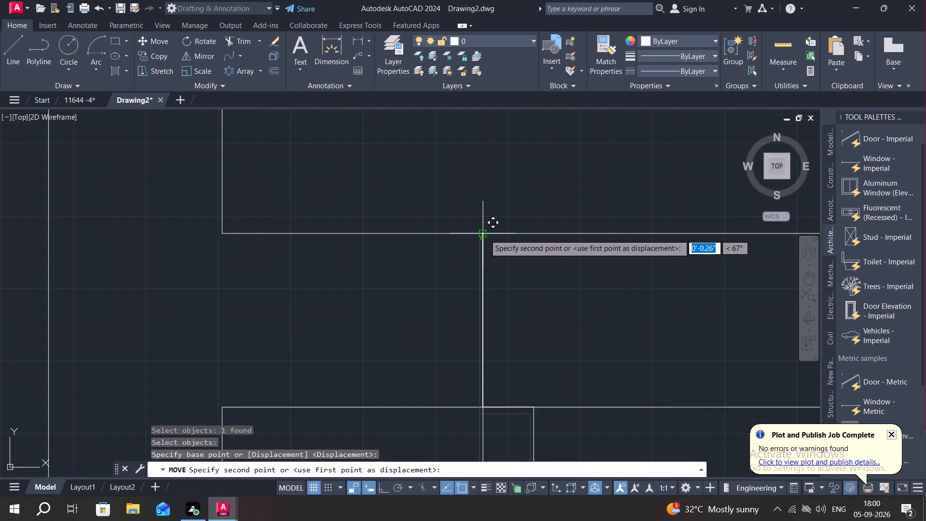
pyautogui.click(485, 234)
pyautogui.press('Escape')
# Scale the copied door by about 0.68 from its northwest jamb corner to fit the small room's opening.
pyautogui.press('d')
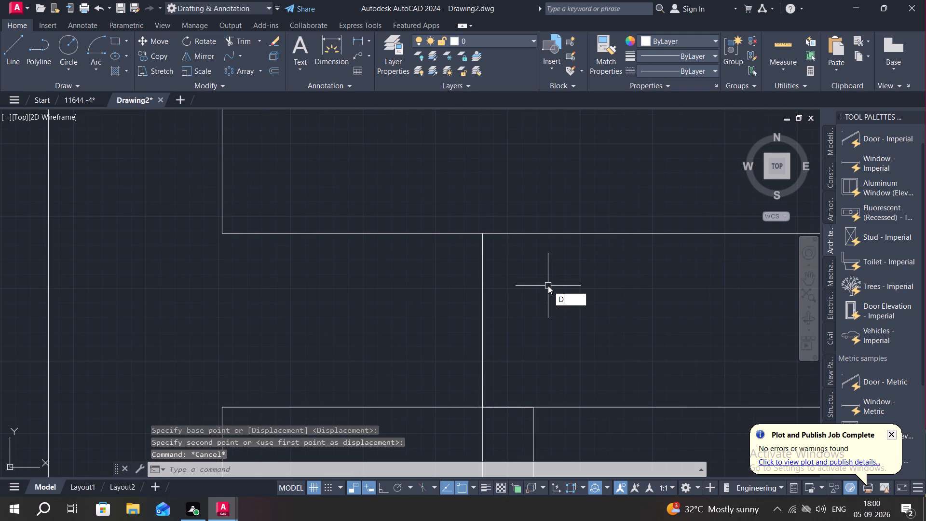
pyautogui.press('Escape')
pyautogui.write('SC')
pyautogui.press('space')
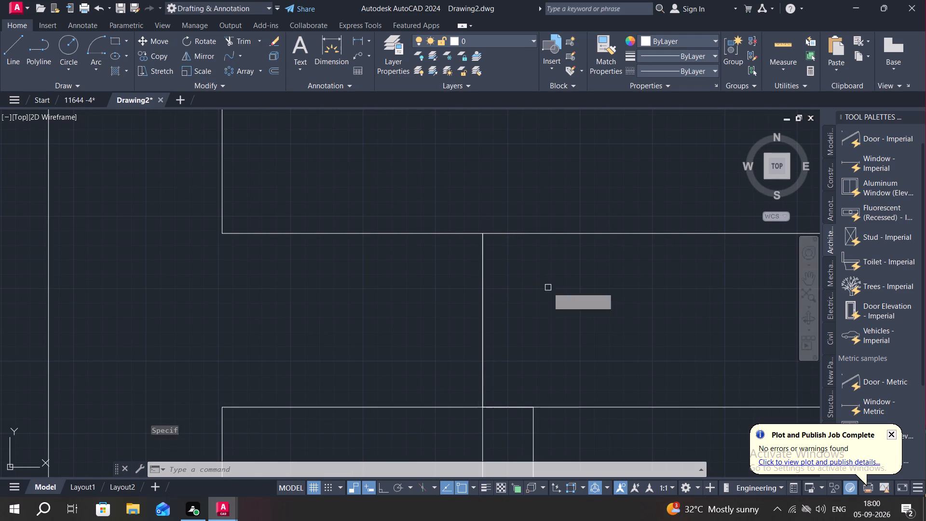
pyautogui.click(483, 305)
pyautogui.scroll(-5, 496, 307)
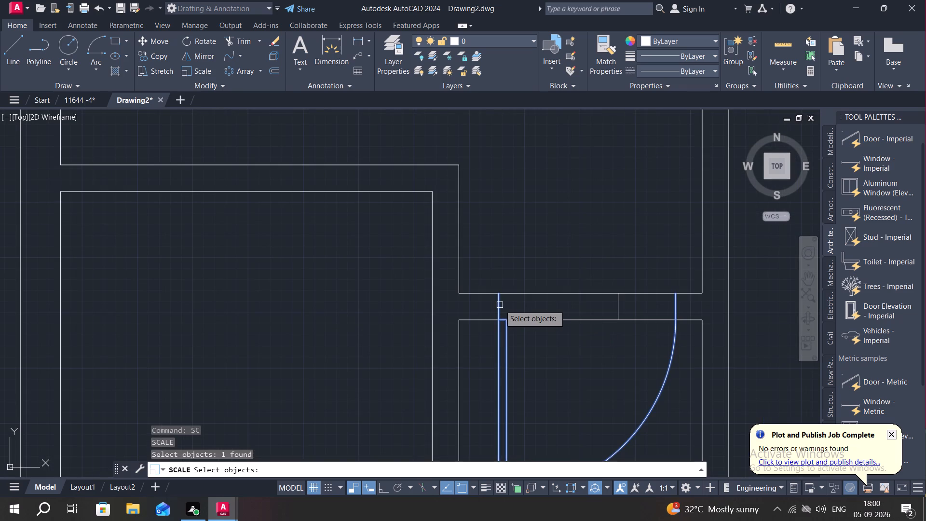
pyautogui.press('space')
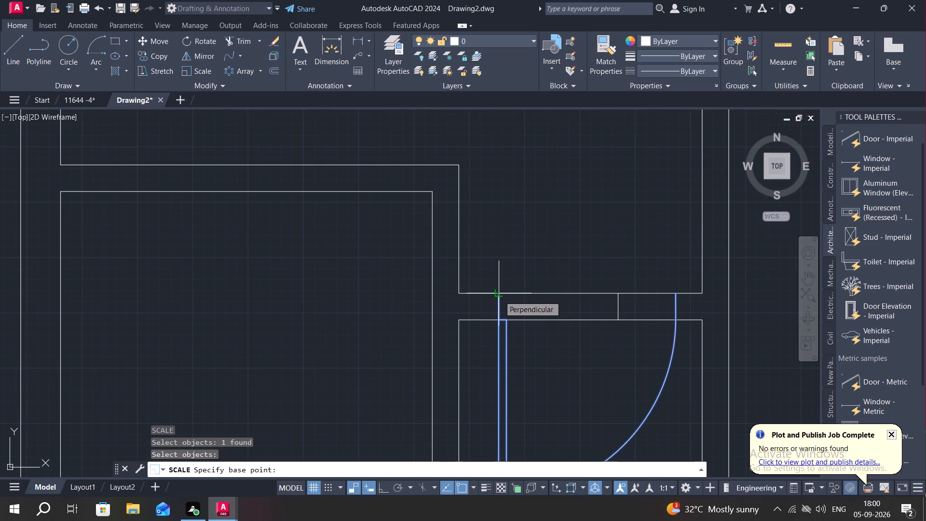
pyautogui.click(499, 296)
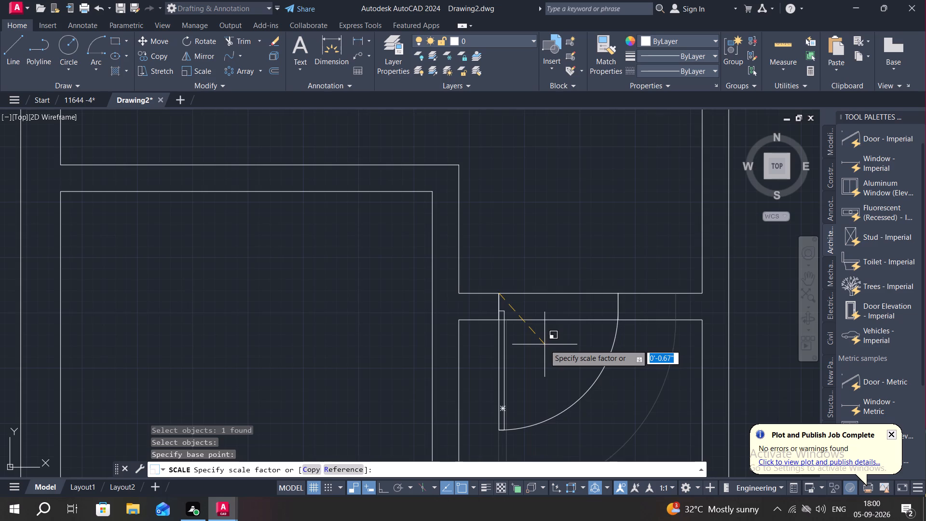
pyautogui.scroll(2, 545, 344)
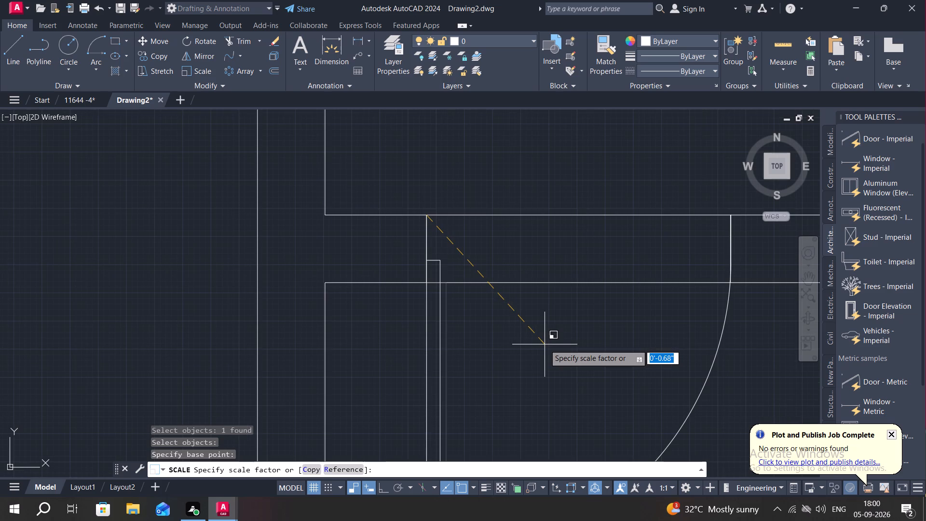
pyautogui.click(545, 344)
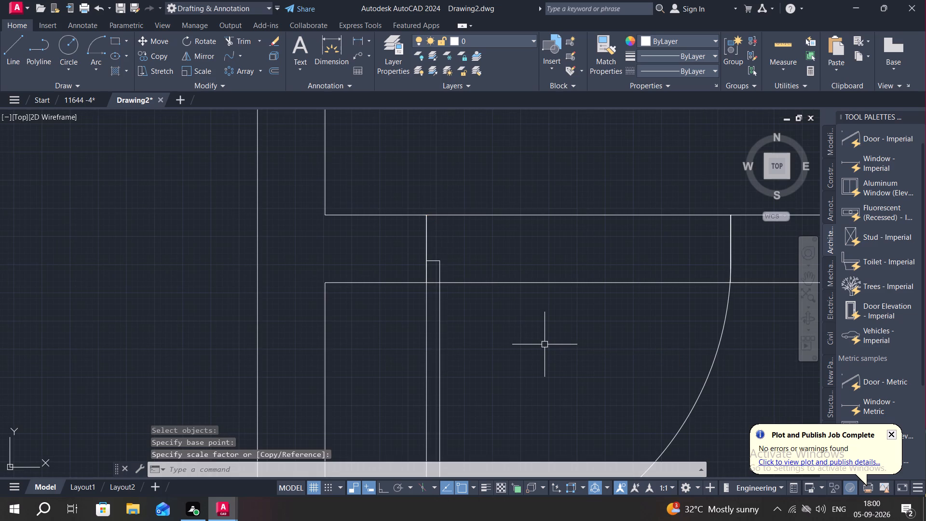
# Erase the opening's original east jamb line beside the scaled door's jamb edge.
pyautogui.moveTo(602, 338); pyautogui.dragTo(523, 369, button='middle')
pyautogui.scroll(3, 653, 318)
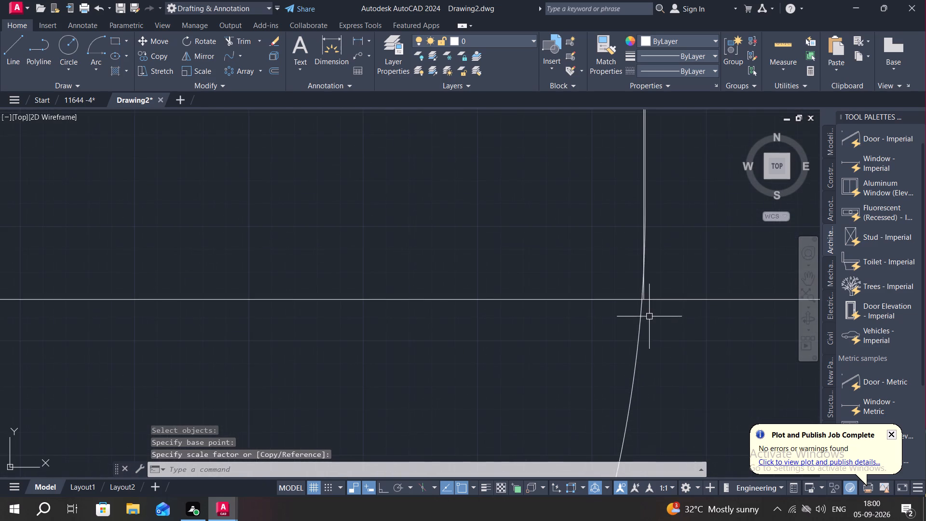
pyautogui.scroll(2, 641, 310)
pyautogui.moveTo(646, 261); pyautogui.dragTo(636, 344, button='middle')
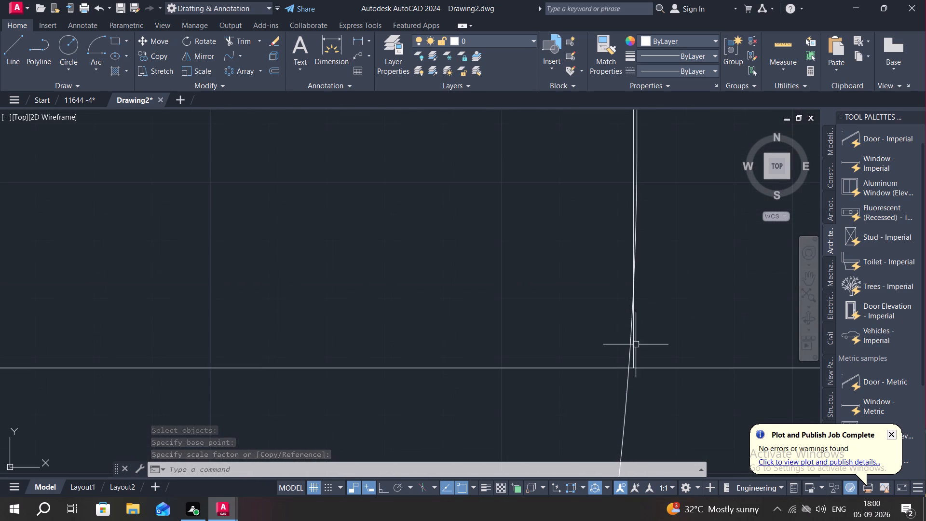
pyautogui.scroll(-1, 635, 331)
pyautogui.moveTo(645, 295); pyautogui.dragTo(643, 372, button='middle')
pyautogui.scroll(-1, 641, 333)
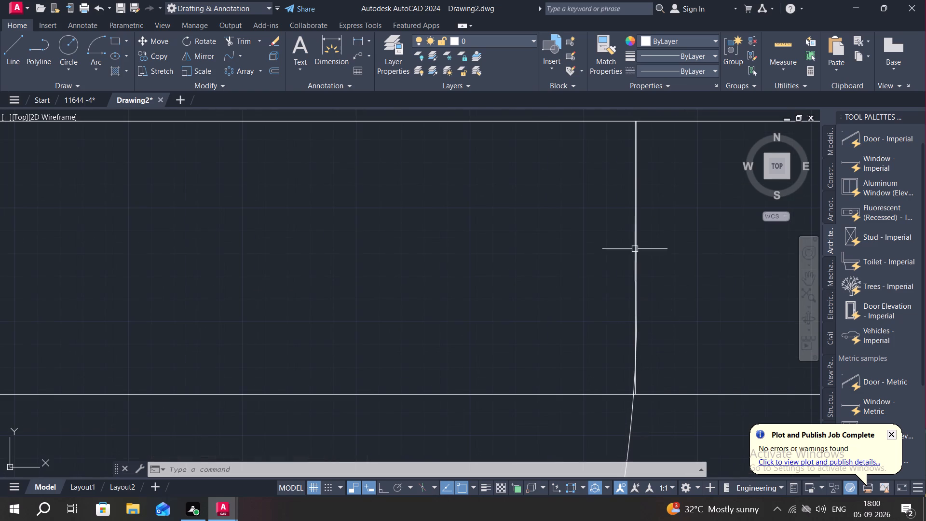
pyautogui.scroll(3, 637, 385)
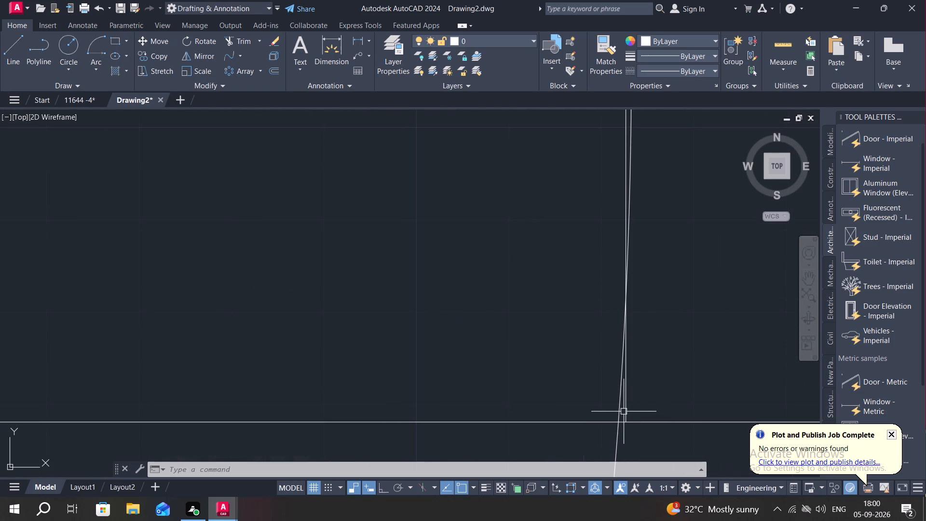
pyautogui.click(625, 411)
pyautogui.press('Delete')
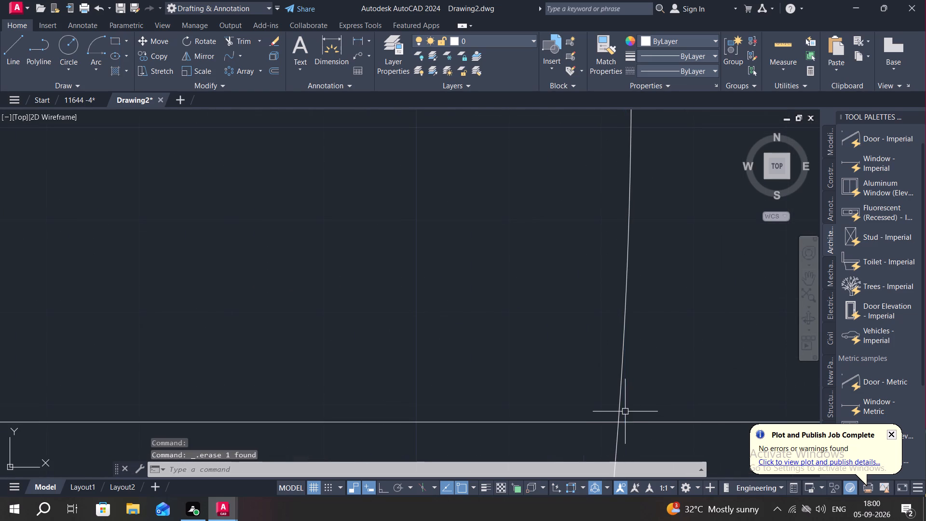
pyautogui.scroll(-3, 608, 369)
pyautogui.scroll(-2, 536, 319)
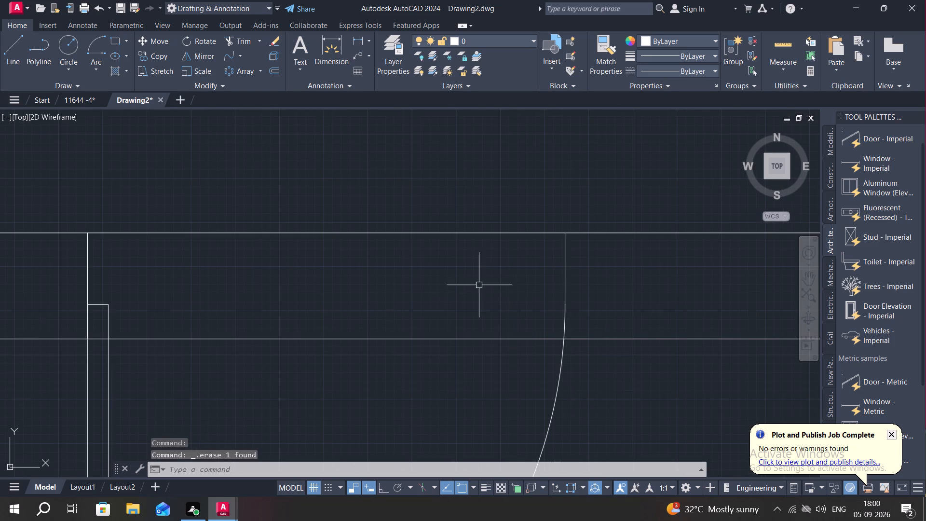
# Trim both partition face lines across the small south-central room's door opening, including the short stub inside the door leaf.
pyautogui.press('Escape')
pyautogui.moveTo(521, 279); pyautogui.dragTo(613, 294, button='middle')
pyautogui.write('TR')
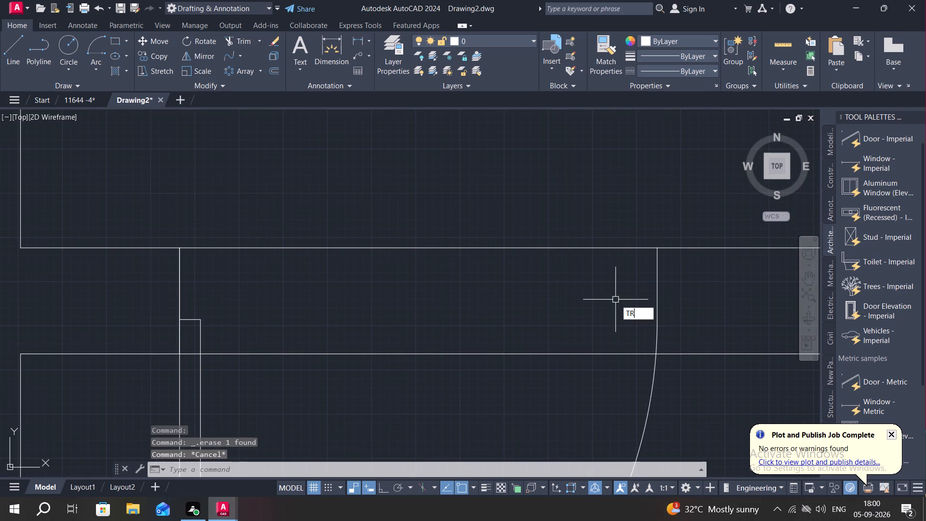
pyautogui.press('space')
pyautogui.moveTo(537, 220); pyautogui.dragTo(530, 400)
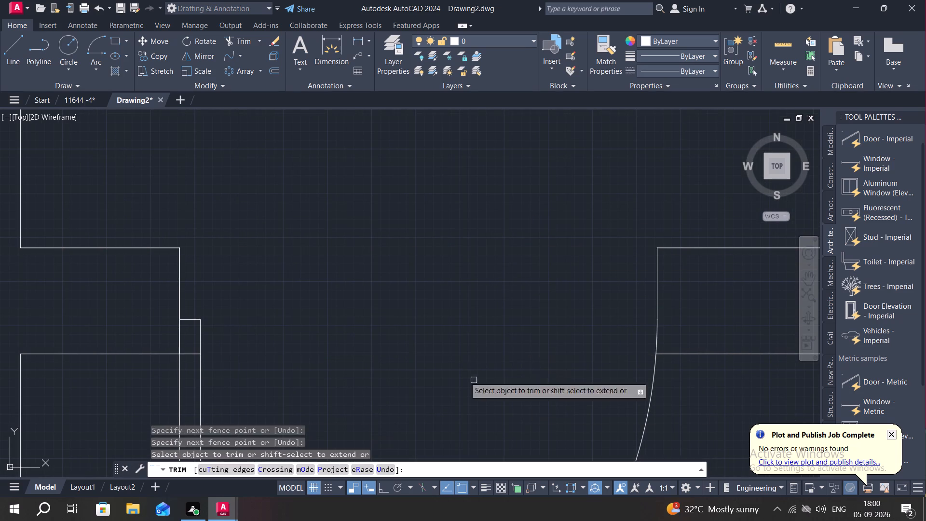
pyautogui.click(195, 356)
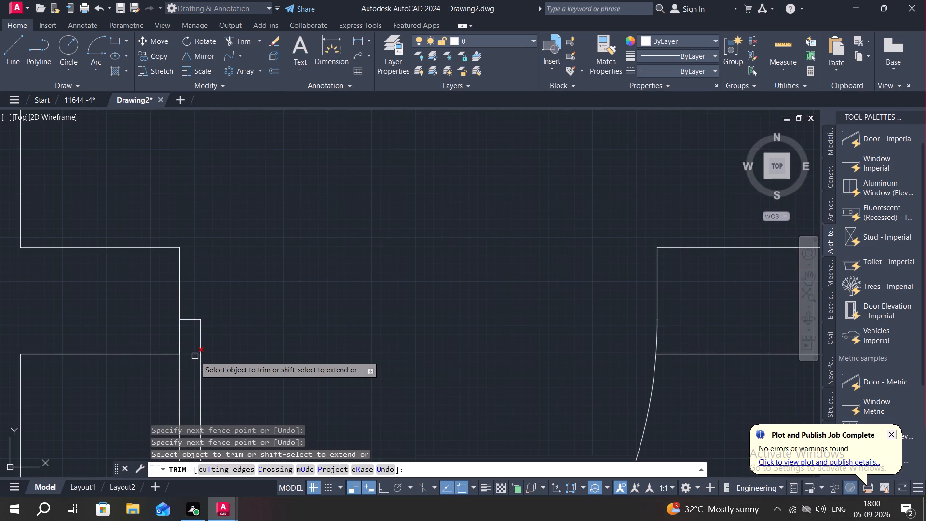
pyautogui.press('Escape')
pyautogui.scroll(-2, 339, 319)
pyautogui.moveTo(367, 353); pyautogui.dragTo(401, 296, button='middle')
pyautogui.scroll(-1, 407, 315)
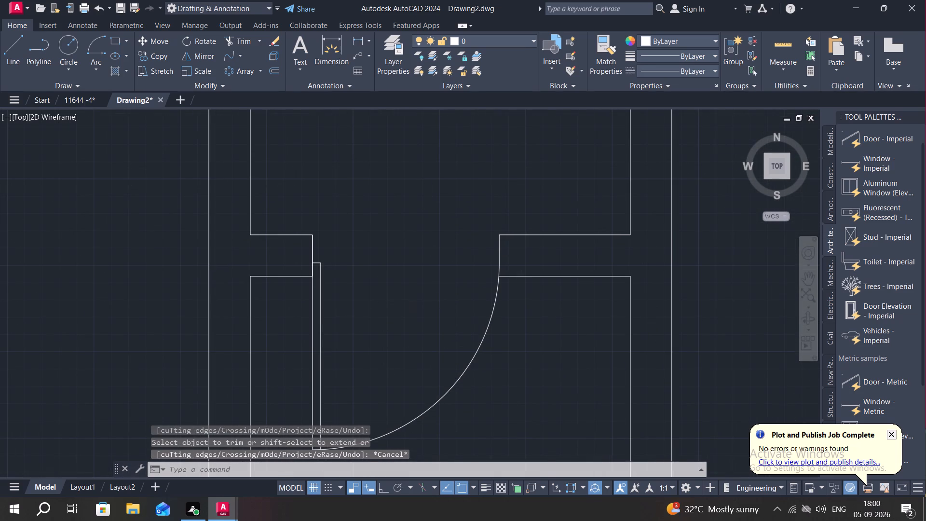
pyautogui.press('Escape')
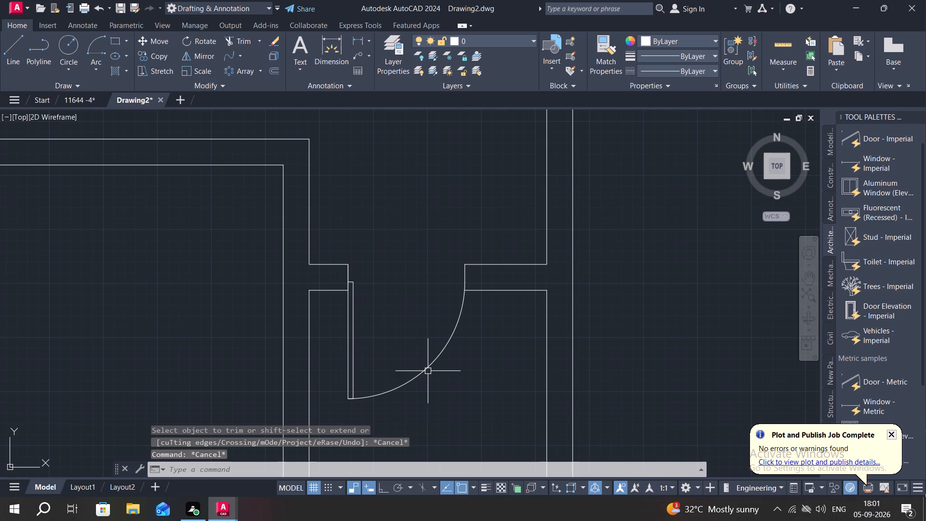
# Copy the northwest door of the loose western circular door group to the opening in the northwest room's south partition.
pyautogui.moveTo(428, 372); pyautogui.dragTo(392, 361, button='middle')
pyautogui.scroll(-1, 388, 355)
pyautogui.scroll(-1, 558, 364)
pyautogui.moveTo(573, 324); pyautogui.dragTo(532, 368, button='middle')
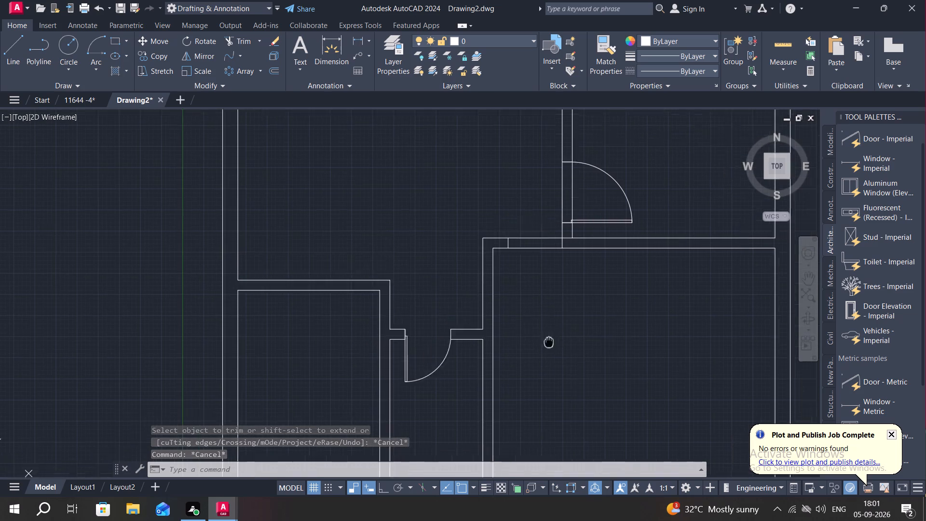
pyautogui.moveTo(532, 368); pyautogui.dragTo(531, 372, button='middle')
pyautogui.moveTo(549, 310); pyautogui.dragTo(561, 422, button='middle')
pyautogui.scroll(-1, 577, 372)
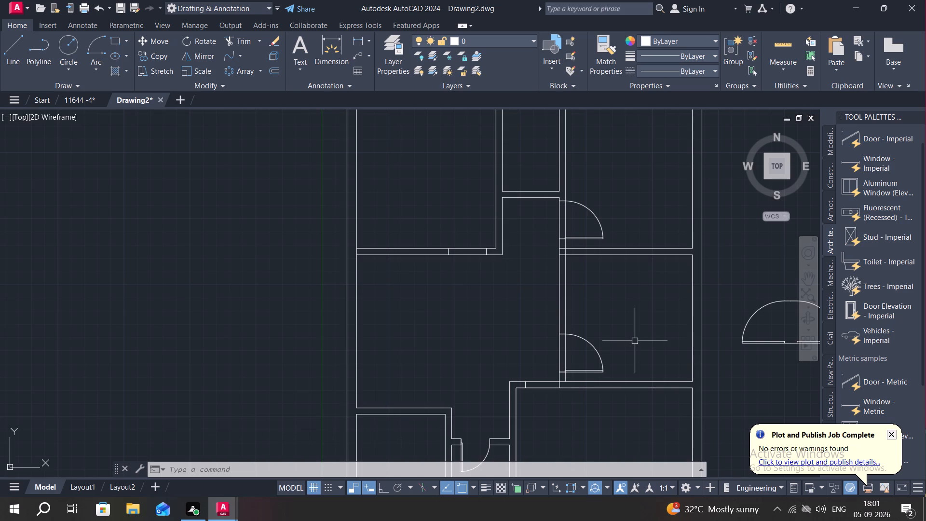
pyautogui.scroll(-2, 637, 342)
pyautogui.moveTo(637, 343); pyautogui.dragTo(637, 320, button='middle')
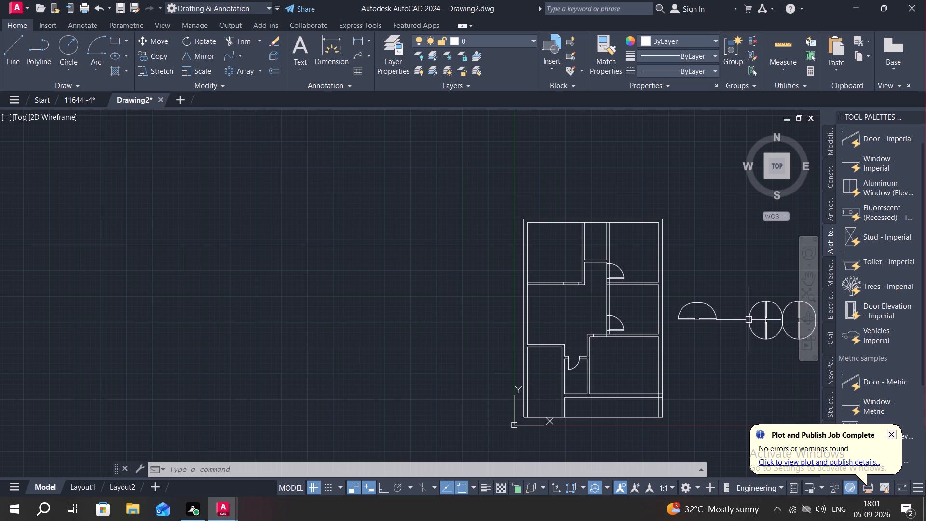
pyautogui.moveTo(751, 317); pyautogui.dragTo(705, 311, button='middle')
pyautogui.press('c')
pyautogui.write('O')
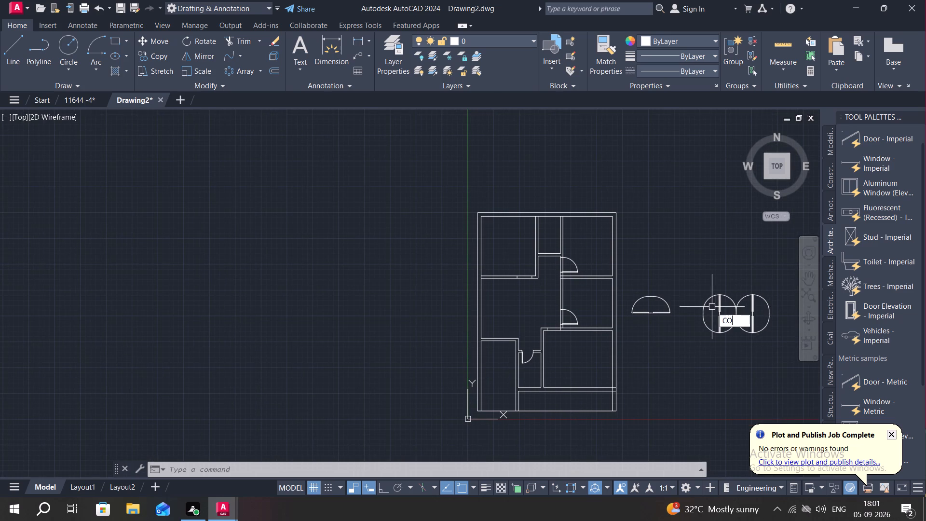
pyautogui.press('space')
pyautogui.click(710, 296)
pyautogui.rightClick(710, 296)
pyautogui.click(716, 296)
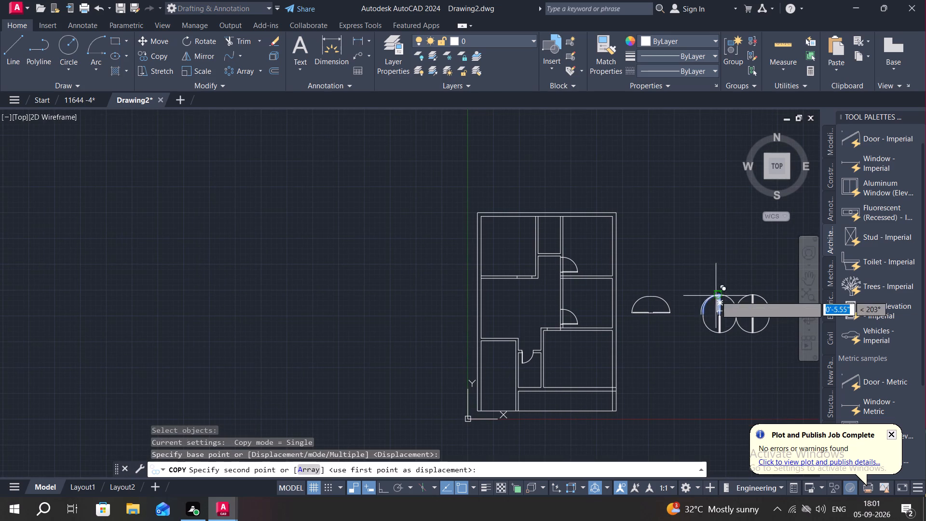
pyautogui.scroll(3, 524, 265)
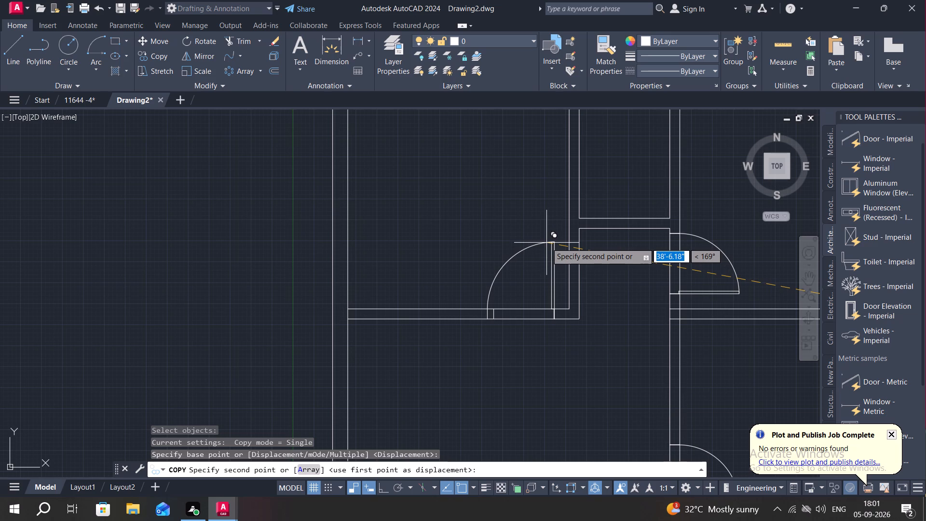
pyautogui.click(546, 243)
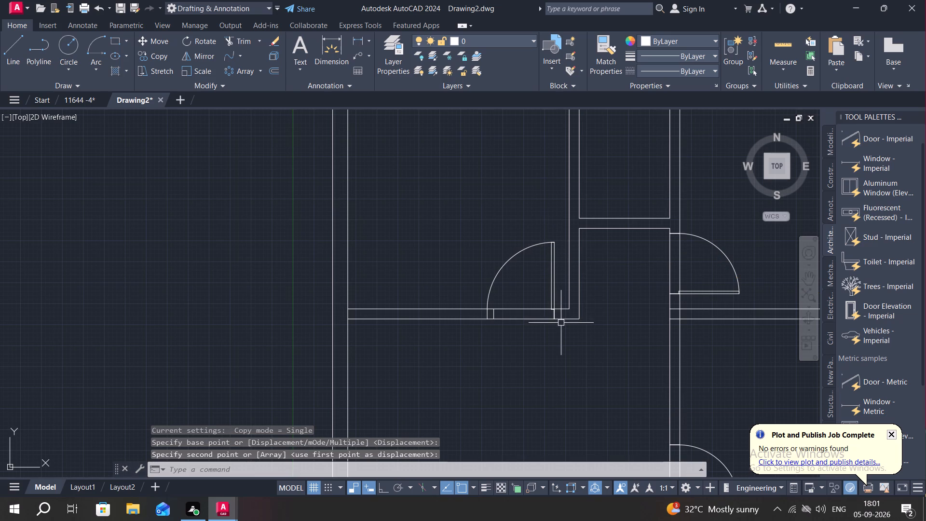
# Erase the opening's original east jamb line beside the copied door's jamb edge.
pyautogui.scroll(5, 556, 303)
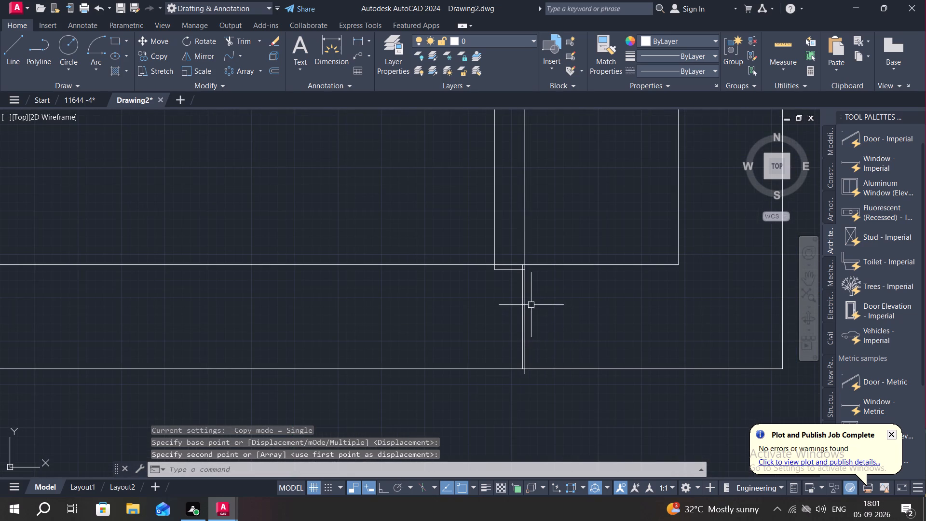
pyautogui.scroll(3, 528, 309)
pyautogui.click(501, 280)
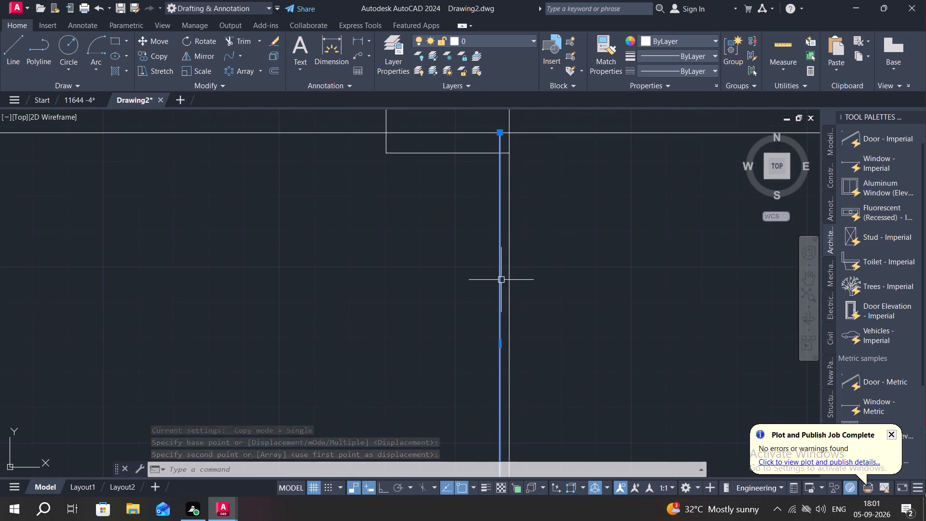
pyautogui.press('Delete')
# Move the copied door north by about 0.29" so its southeast jamb end sits on the partition's south face.
pyautogui.scroll(-6, 500, 287)
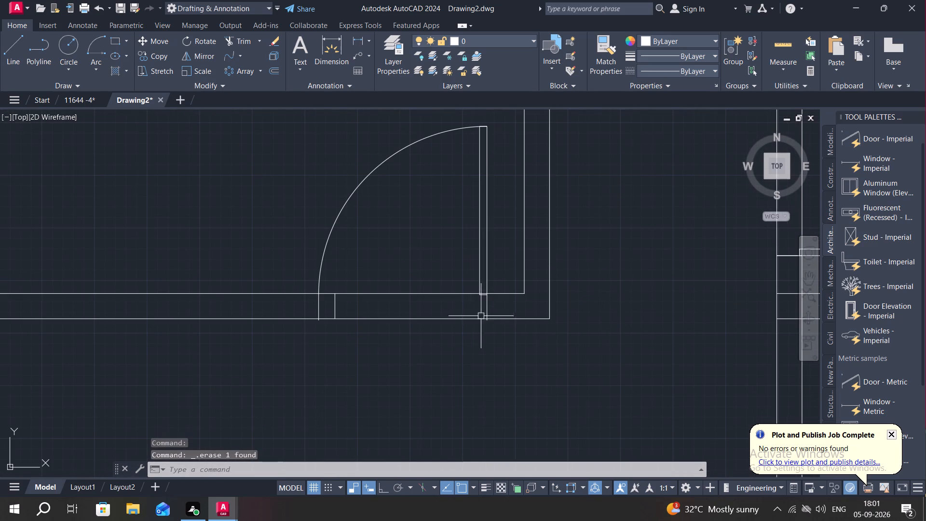
pyautogui.scroll(2, 497, 324)
pyautogui.press('m')
pyautogui.press('space')
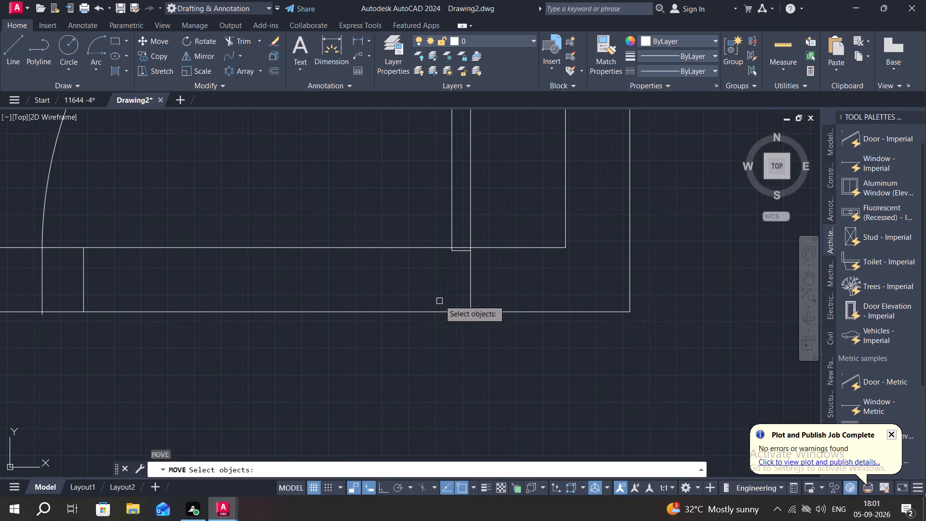
pyautogui.click(470, 293)
pyautogui.scroll(3, 452, 300)
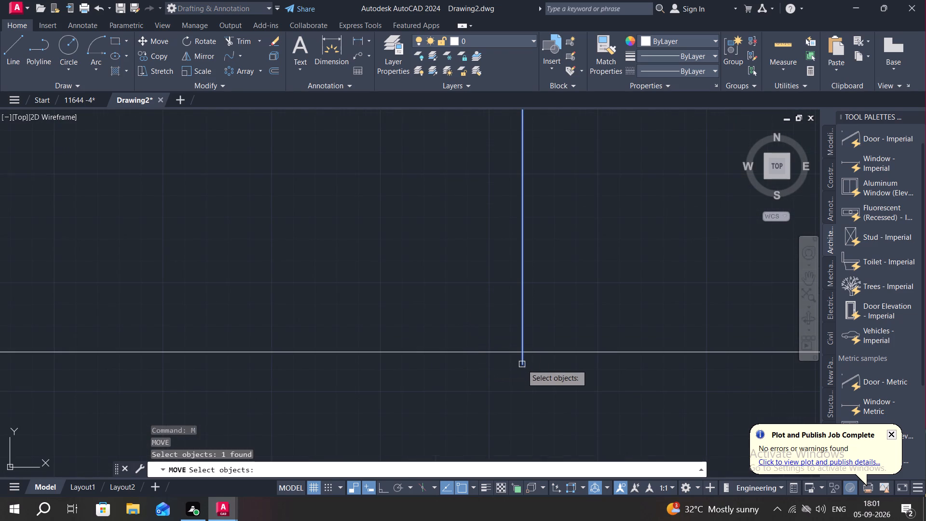
pyautogui.rightClick(520, 361)
pyautogui.click(522, 367)
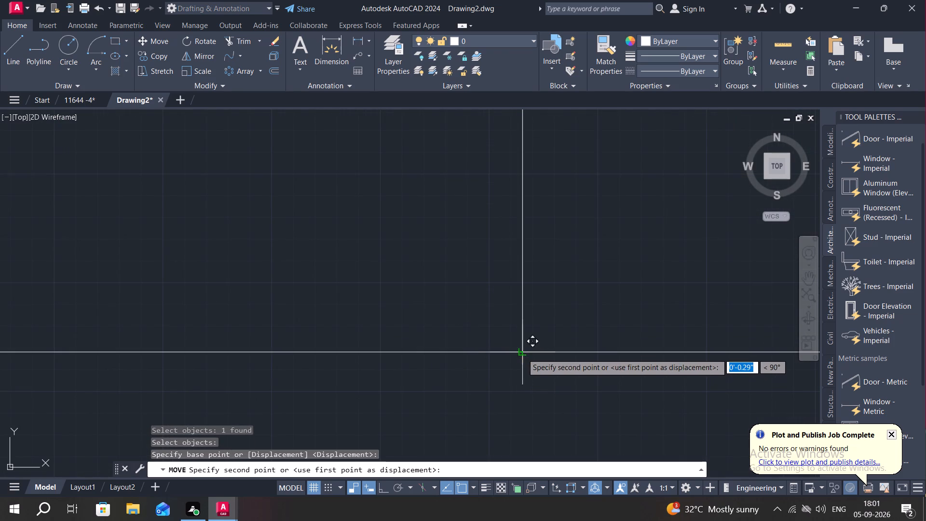
pyautogui.click(522, 354)
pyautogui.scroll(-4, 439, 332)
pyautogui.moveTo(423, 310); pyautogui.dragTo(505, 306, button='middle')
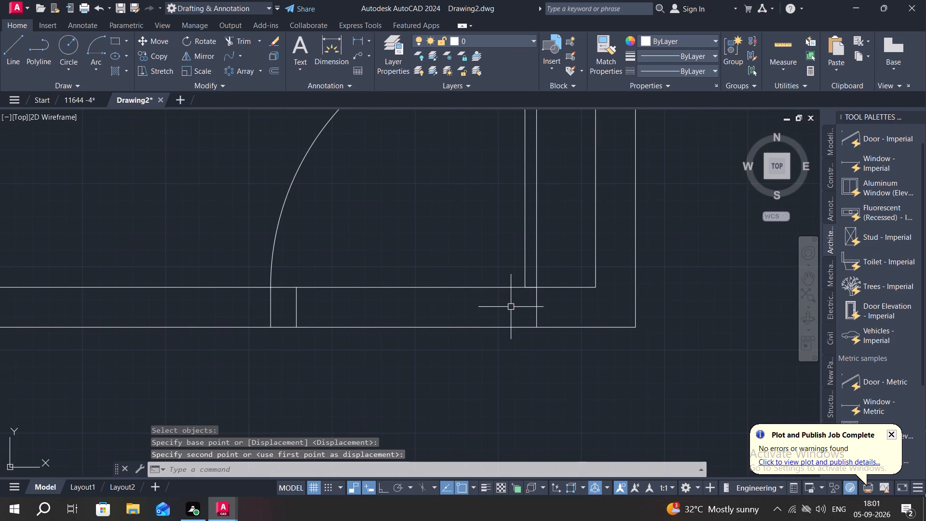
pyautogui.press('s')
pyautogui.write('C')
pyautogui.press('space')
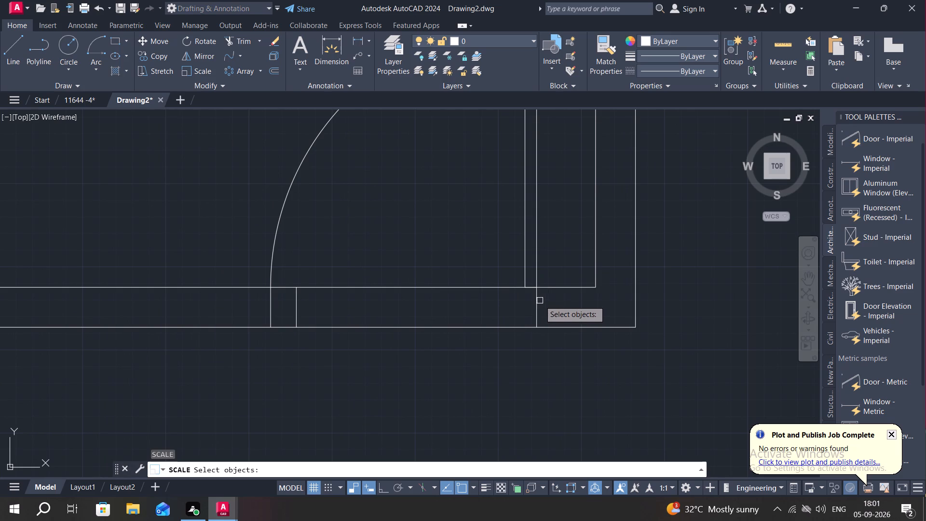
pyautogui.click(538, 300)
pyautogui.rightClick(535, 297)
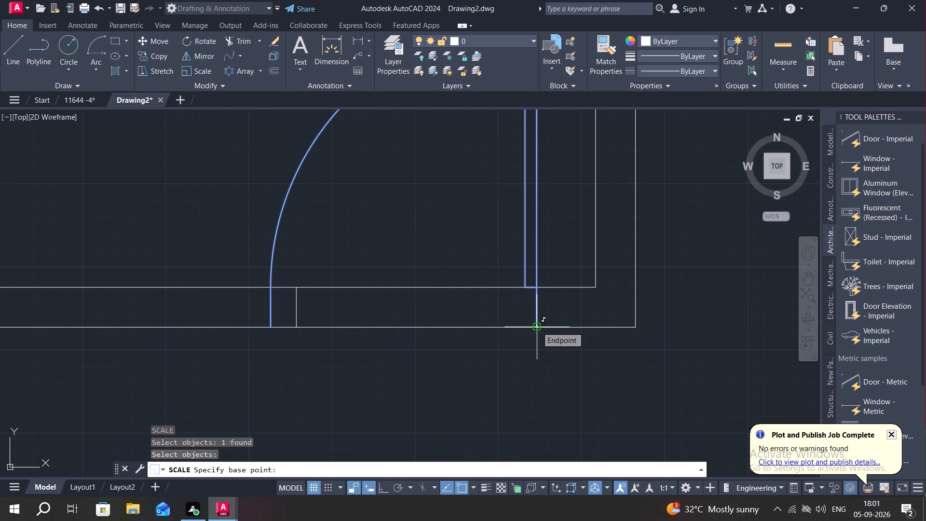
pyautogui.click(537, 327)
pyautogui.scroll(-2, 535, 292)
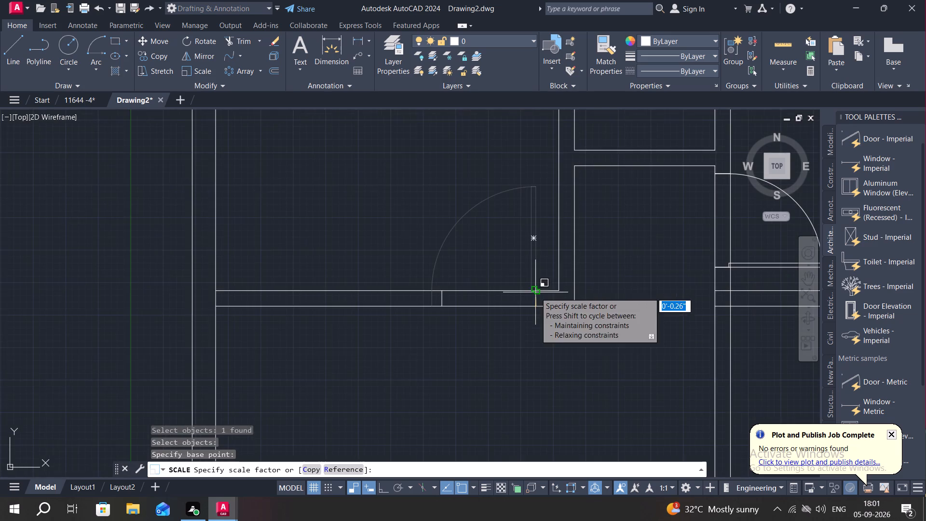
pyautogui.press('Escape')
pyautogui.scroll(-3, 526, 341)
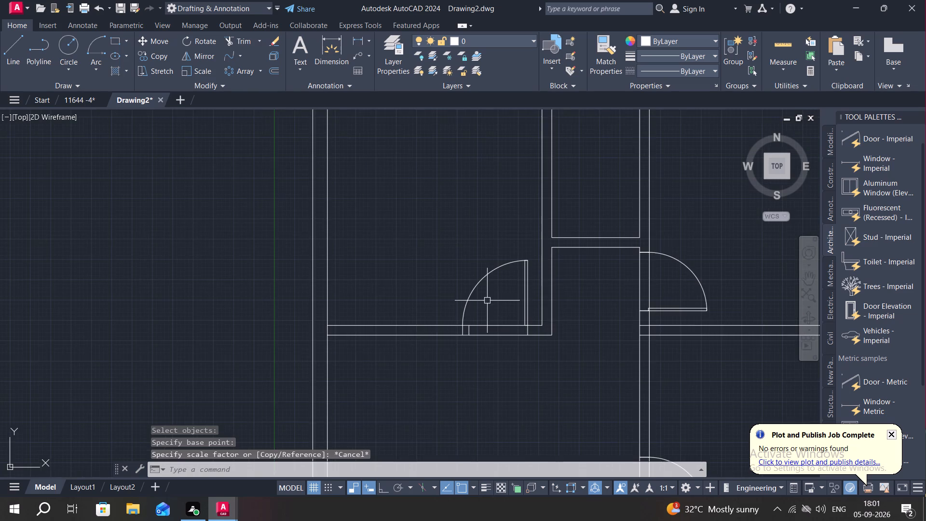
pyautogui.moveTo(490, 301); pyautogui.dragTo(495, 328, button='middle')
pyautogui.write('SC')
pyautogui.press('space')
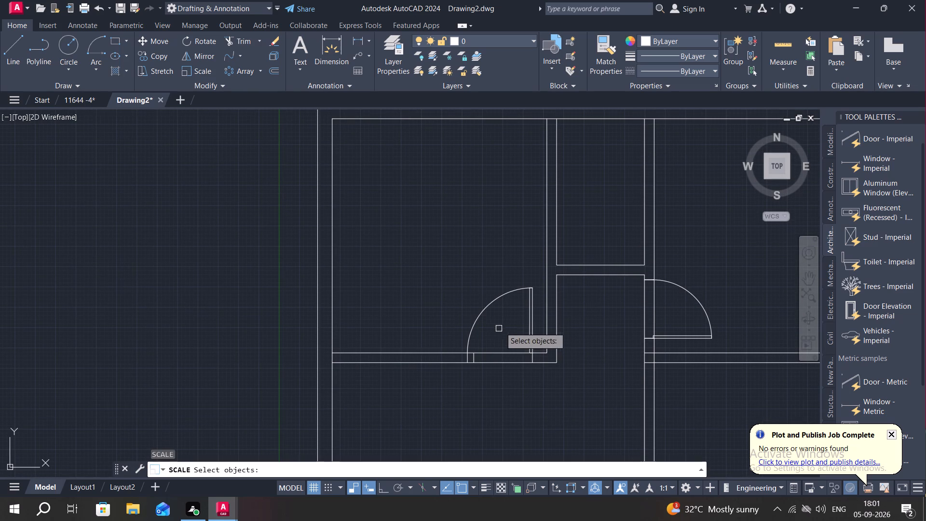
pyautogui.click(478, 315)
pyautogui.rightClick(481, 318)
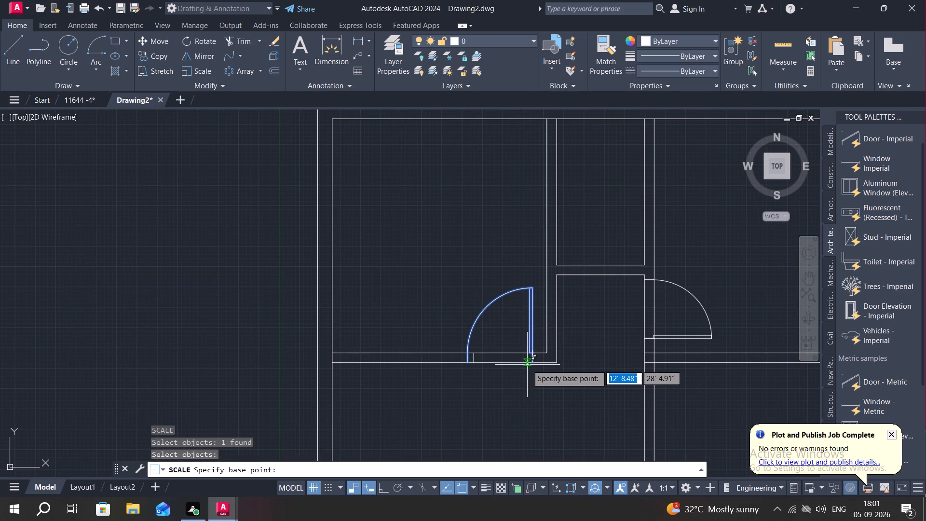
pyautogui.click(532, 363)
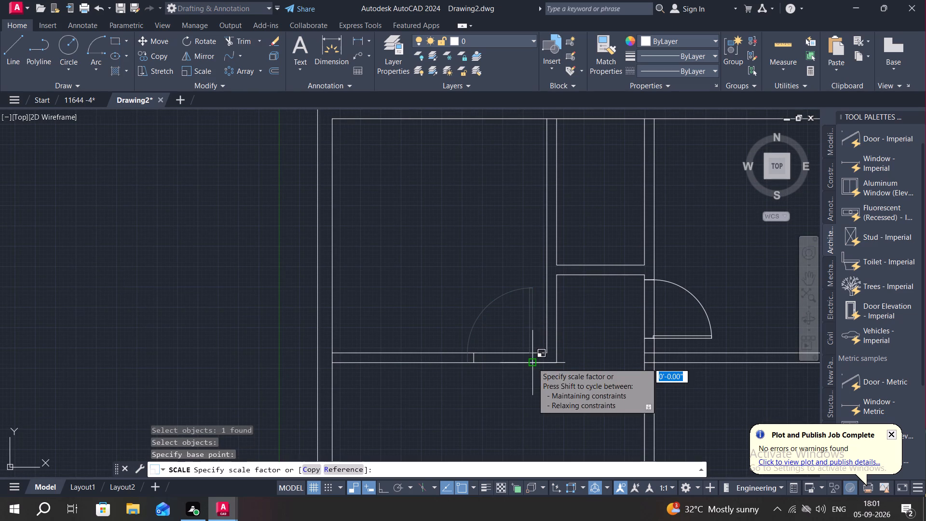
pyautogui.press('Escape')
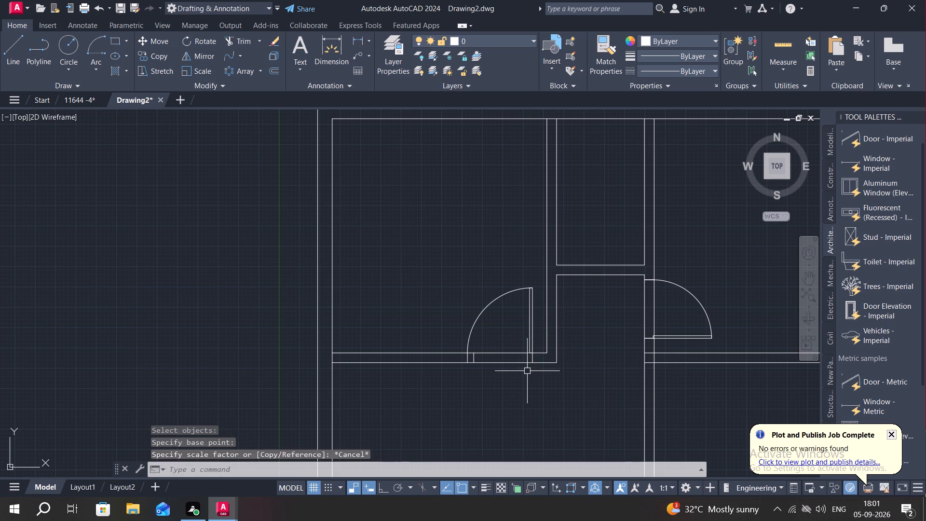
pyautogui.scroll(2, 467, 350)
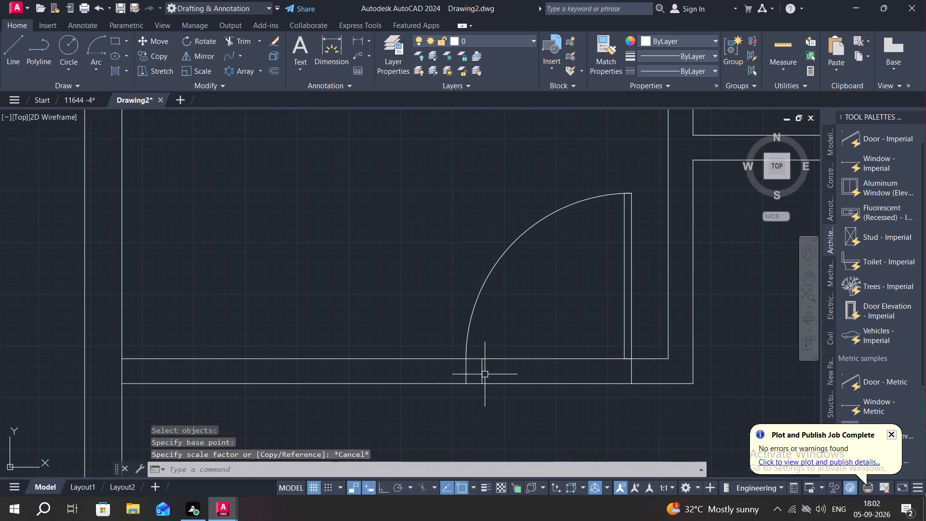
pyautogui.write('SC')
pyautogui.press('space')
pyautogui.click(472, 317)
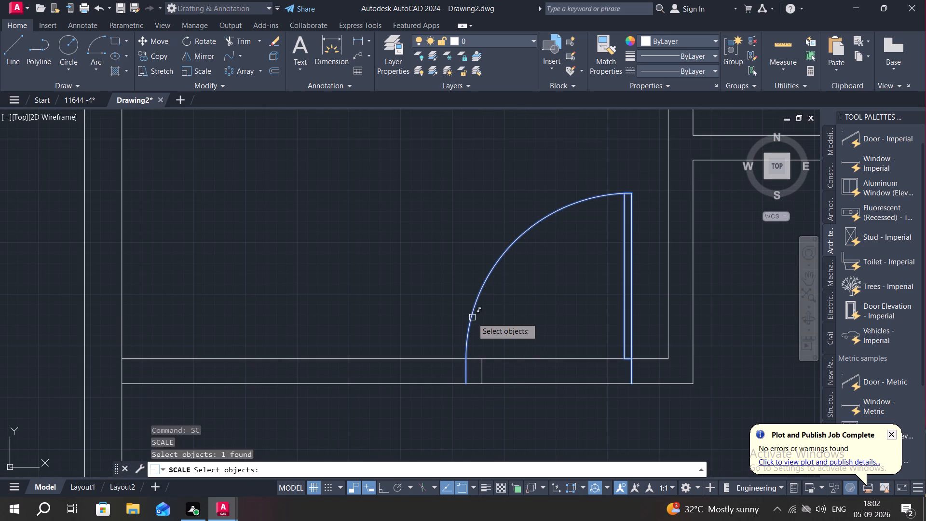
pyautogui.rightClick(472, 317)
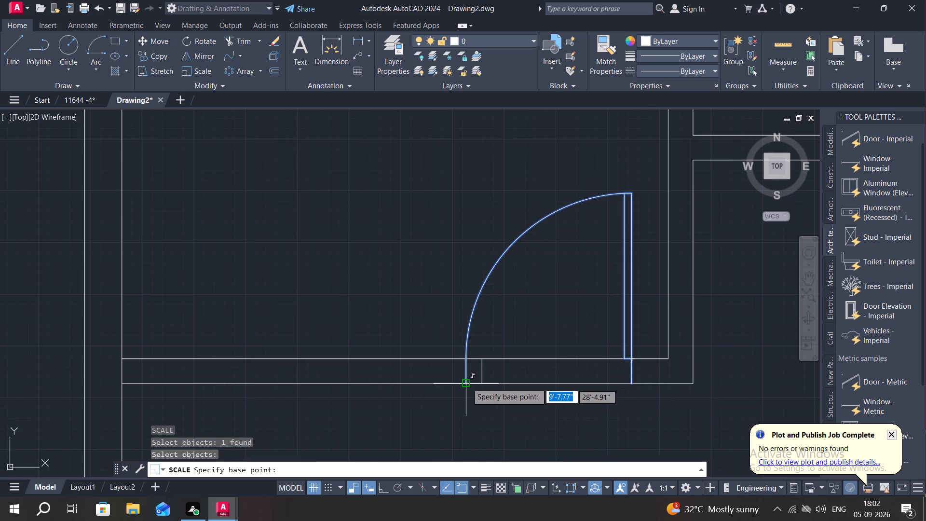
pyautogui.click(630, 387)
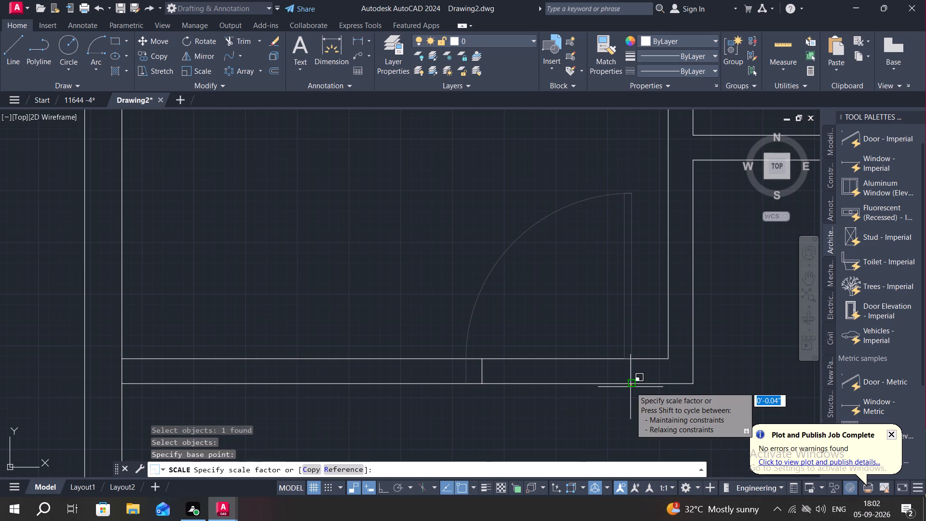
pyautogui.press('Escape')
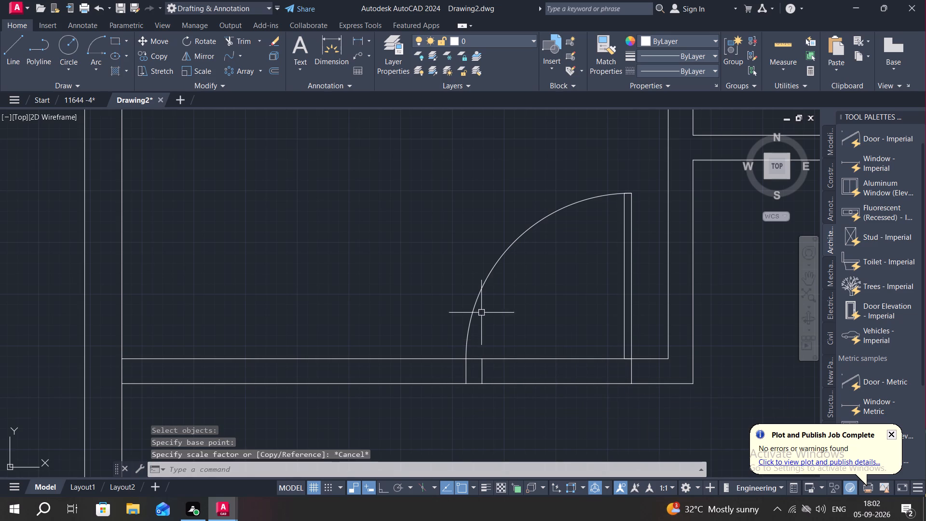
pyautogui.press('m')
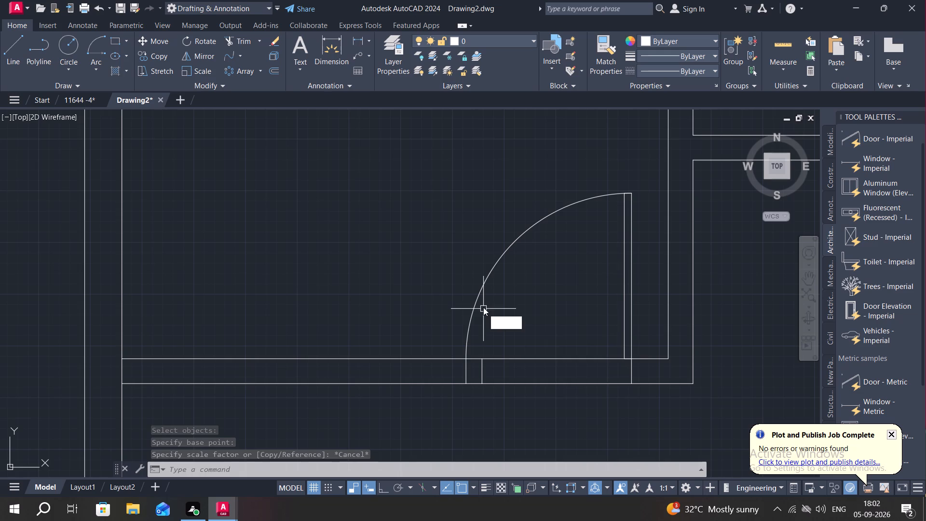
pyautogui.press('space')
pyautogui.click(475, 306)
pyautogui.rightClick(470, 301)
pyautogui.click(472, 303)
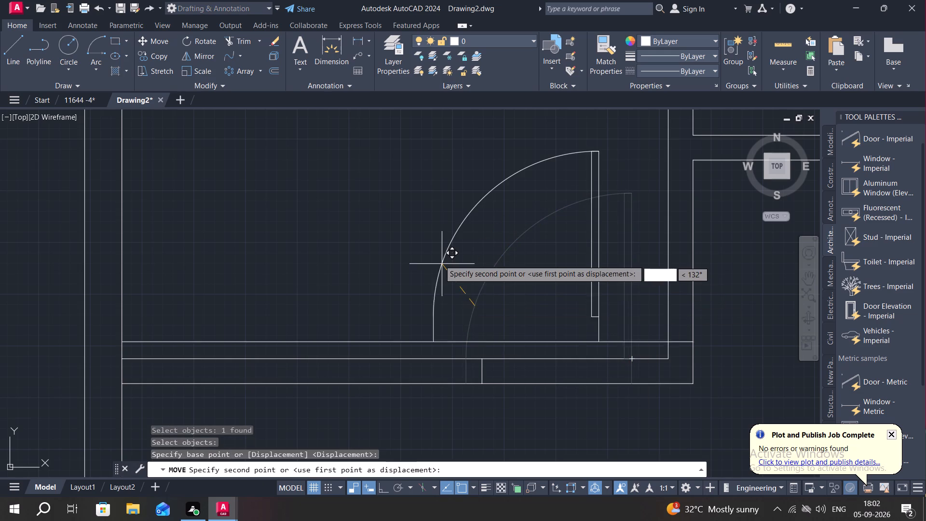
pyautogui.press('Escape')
# Copy the door in the northwest room's south opening about 5'-1.74" northwest into the room's open floor area.
pyautogui.write('CO')
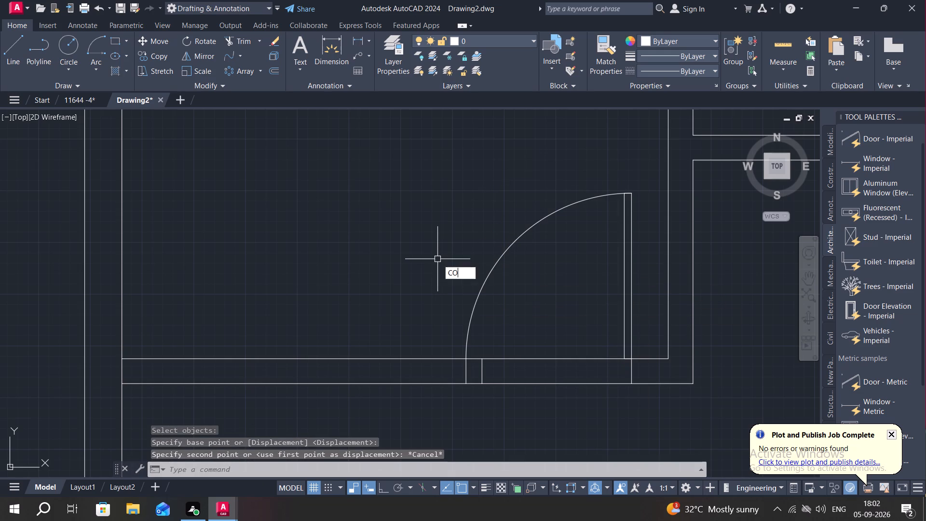
pyautogui.press('space')
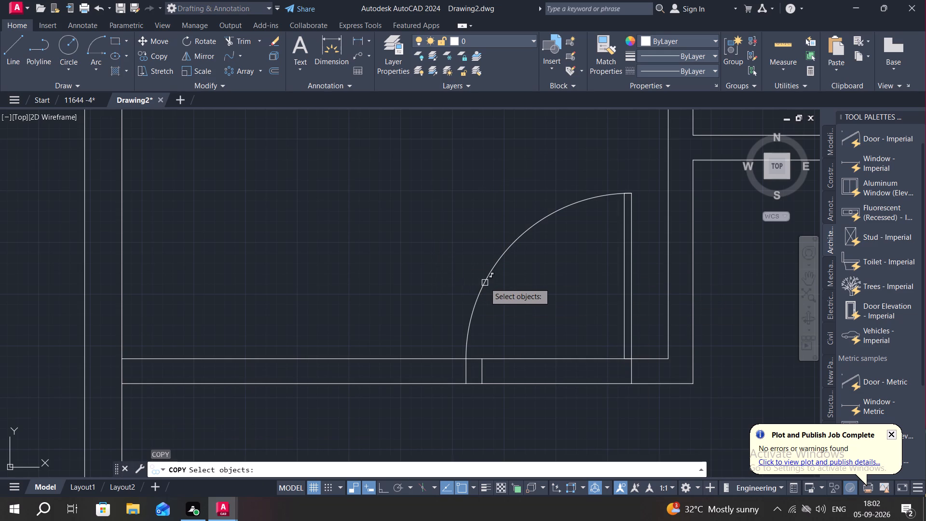
pyautogui.click(485, 283)
pyautogui.rightClick(485, 282)
pyautogui.click(485, 282)
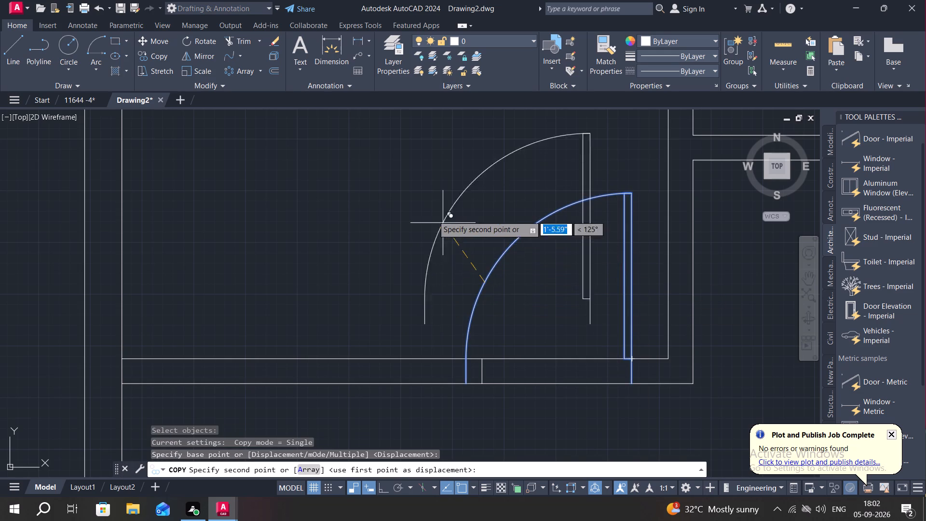
pyautogui.moveTo(354, 220); pyautogui.dragTo(387, 357, button='middle')
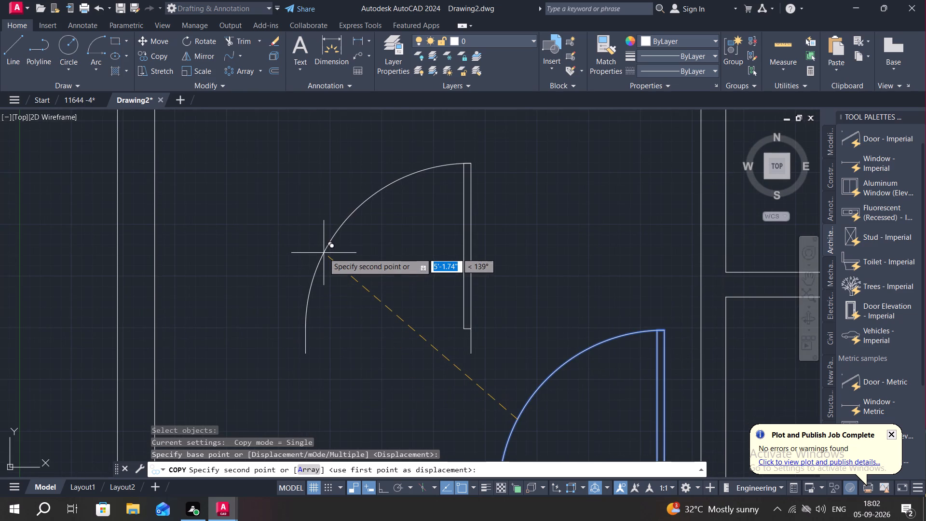
pyautogui.click(324, 253)
# Scale the copied door down by a factor of about 0.82 from its southeast jamb end.
pyautogui.moveTo(372, 302); pyautogui.dragTo(376, 251, button='middle')
pyautogui.write('SC')
pyautogui.press('space')
pyautogui.click(477, 297)
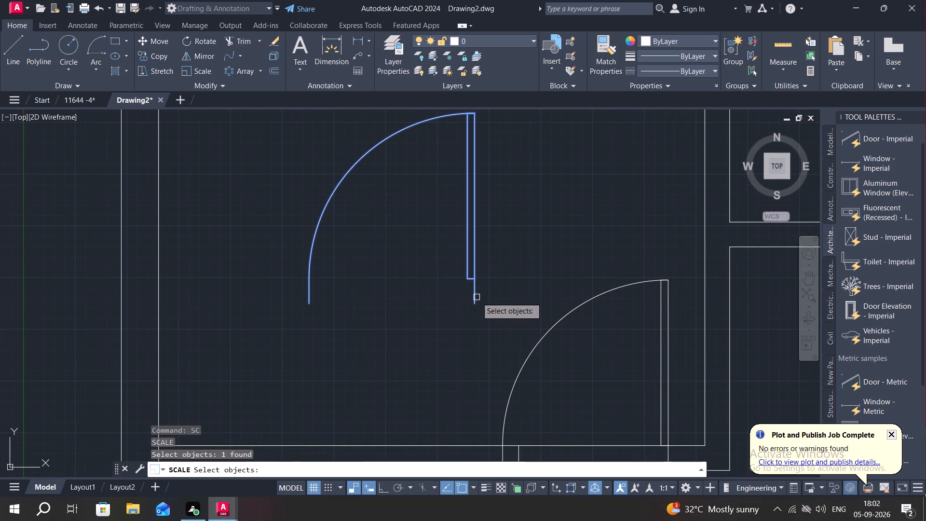
pyautogui.rightClick(477, 297)
pyautogui.click(475, 304)
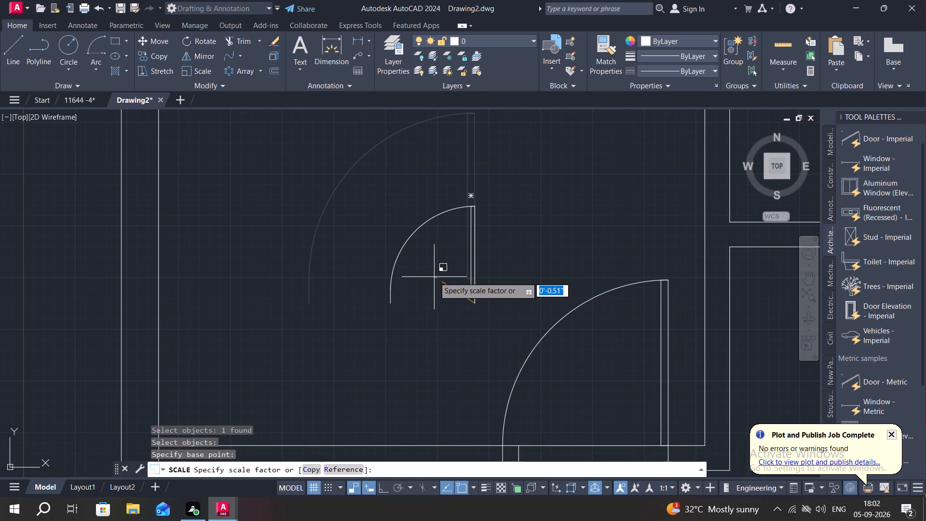
pyautogui.click(397, 299)
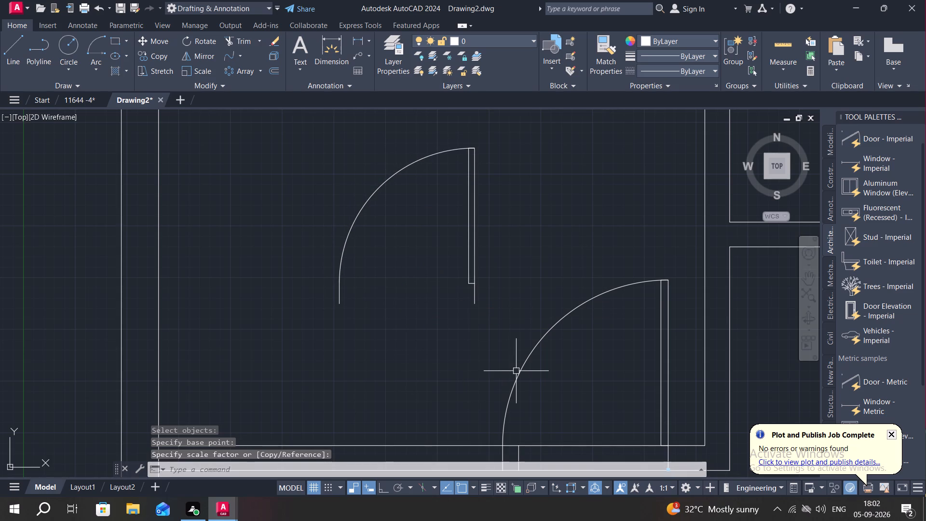
# Erase the original door in the northwest room's south partition opening.
pyautogui.click(518, 371)
pyautogui.press('Delete')
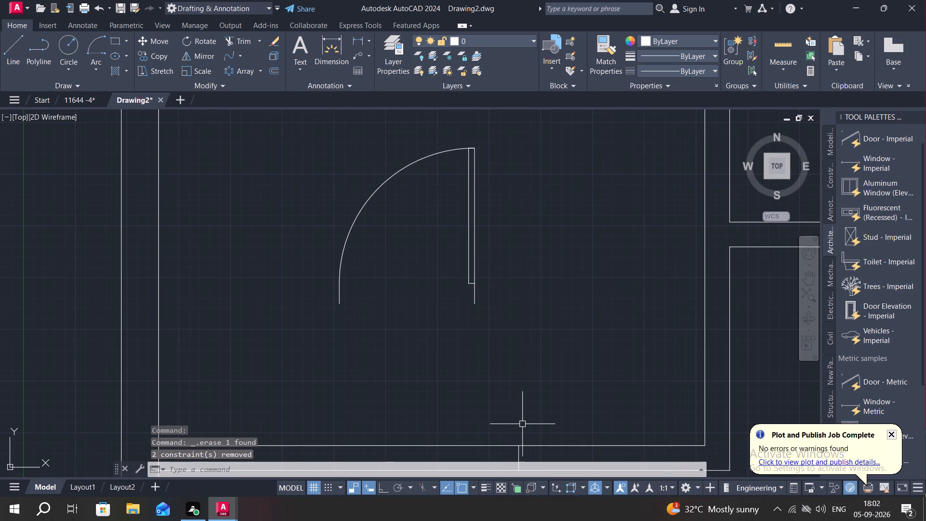
# Scale the remaining loose door up slightly from its southwest jamb end.
pyautogui.moveTo(522, 424); pyautogui.dragTo(469, 394, button='middle')
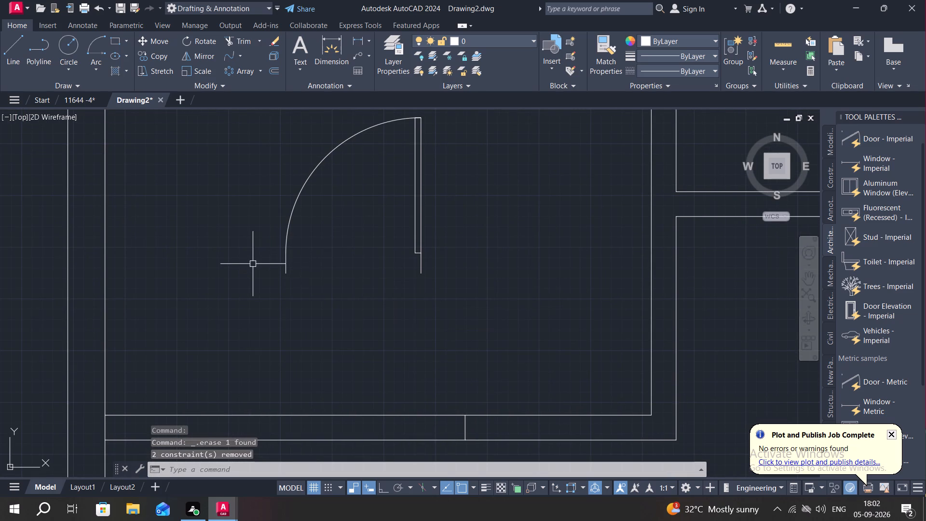
pyautogui.write('SC')
pyautogui.press('space')
pyautogui.click(287, 262)
pyautogui.rightClick(287, 259)
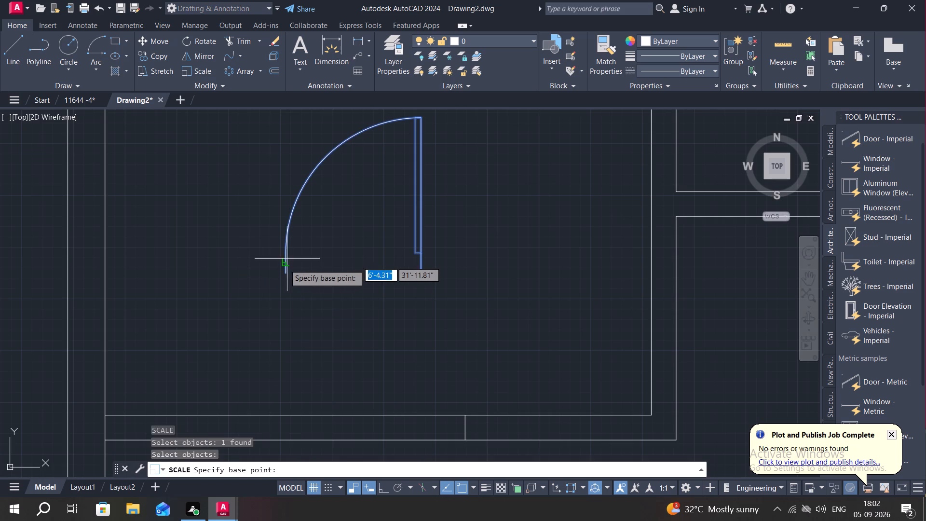
pyautogui.click(286, 273)
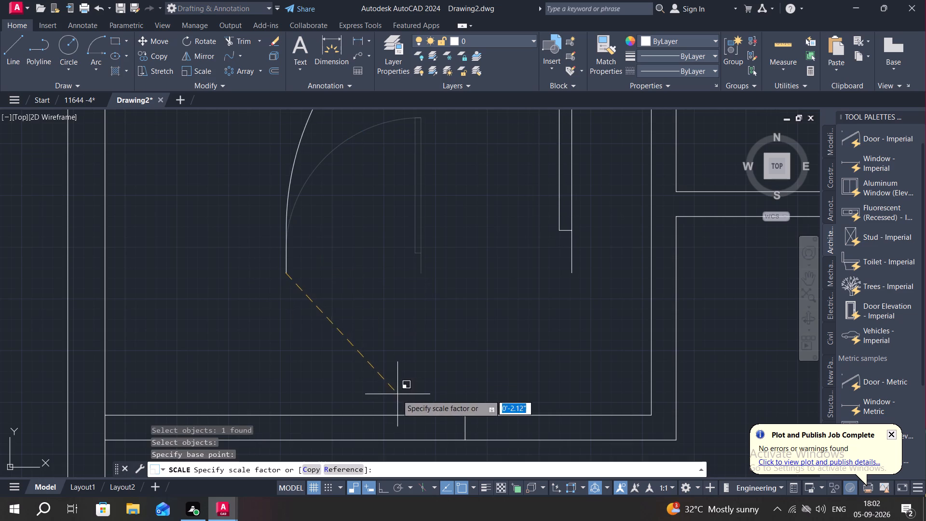
pyautogui.click(348, 332)
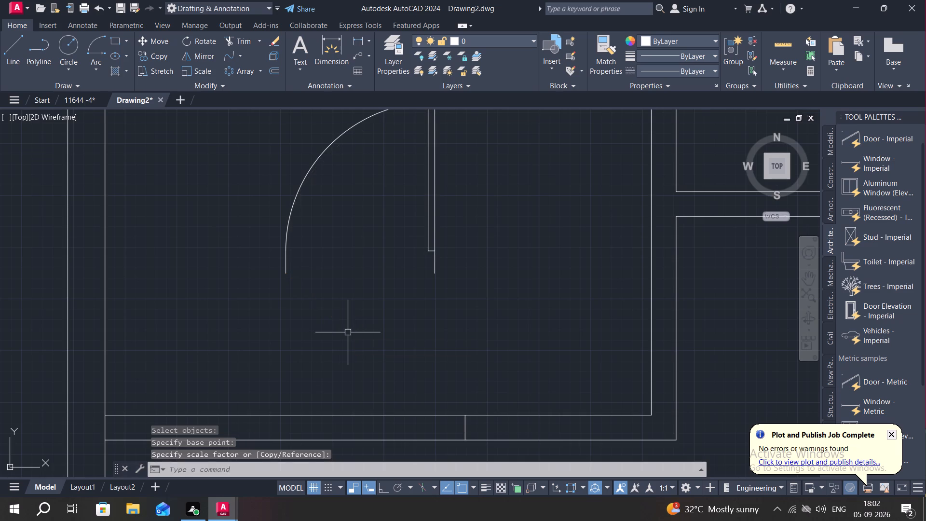
# Move the scaled door about 4'-11.16" southeast so its southwest end meets the opening's jamb line at the partition's south face.
pyautogui.press('m')
pyautogui.press('space')
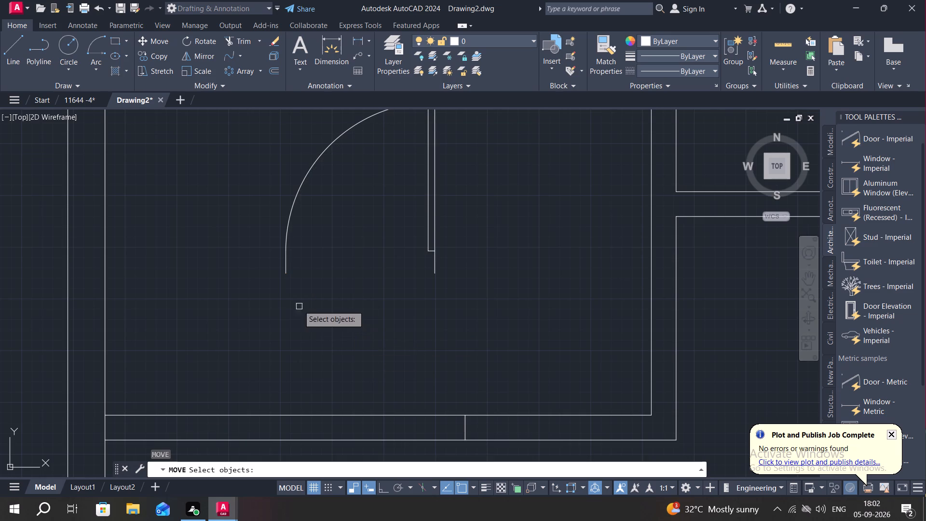
pyautogui.click(287, 247)
pyautogui.rightClick(287, 245)
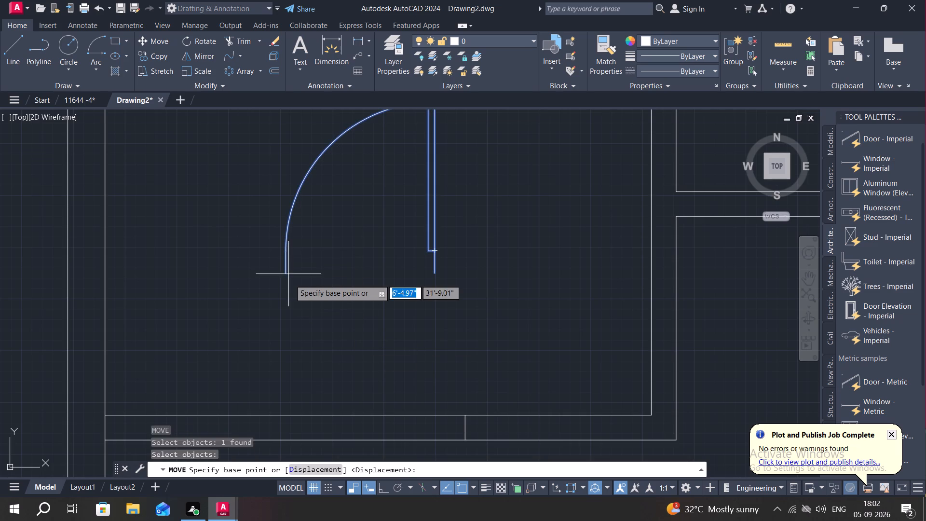
pyautogui.click(284, 274)
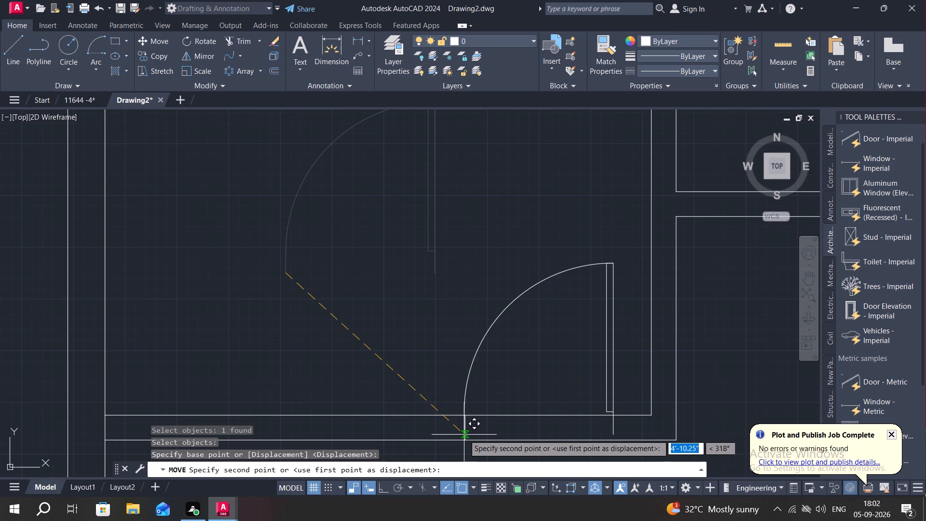
pyautogui.scroll(3, 466, 440)
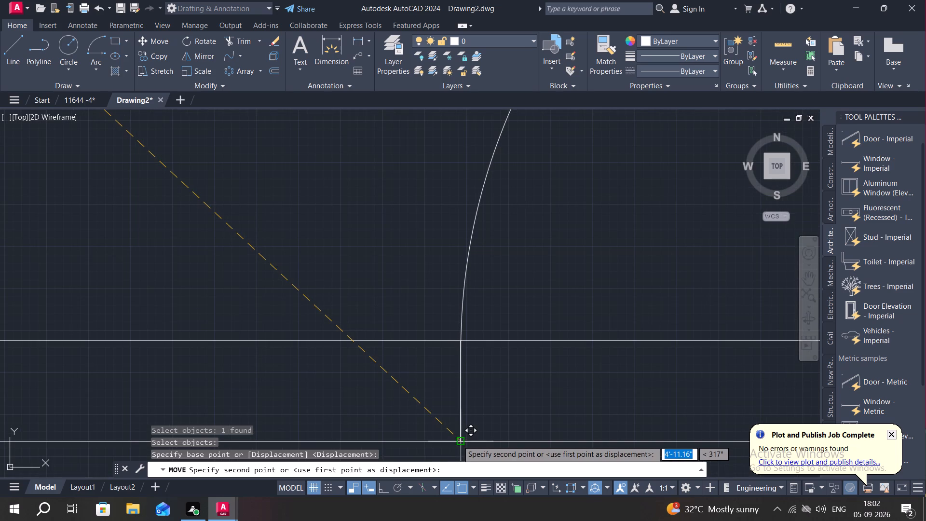
pyautogui.click(458, 440)
# Offset the narrow north-central room's west and east wall faces 1' inward.
pyautogui.scroll(-4, 477, 432)
pyautogui.moveTo(515, 404); pyautogui.dragTo(513, 404, button='middle')
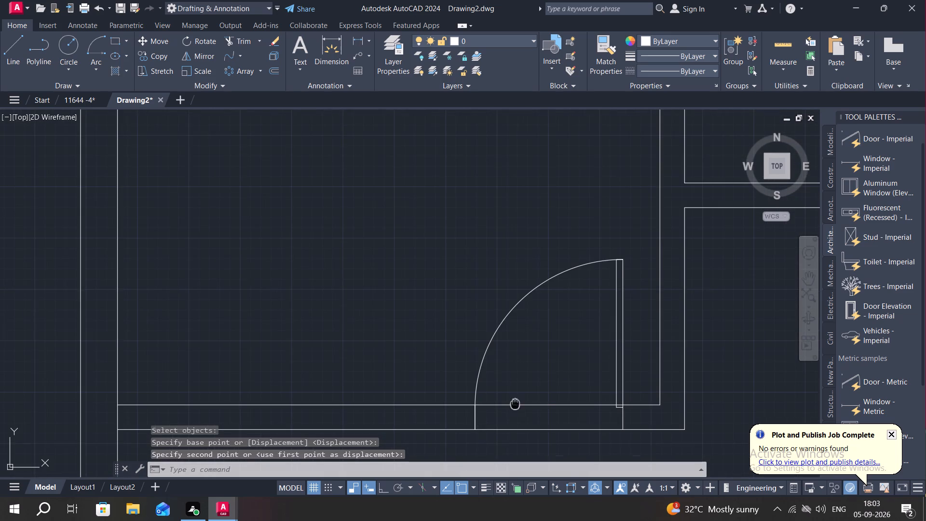
pyautogui.moveTo(513, 404); pyautogui.dragTo(456, 460, button='middle')
pyautogui.scroll(-2, 445, 474)
pyautogui.scroll(-1, 641, 361)
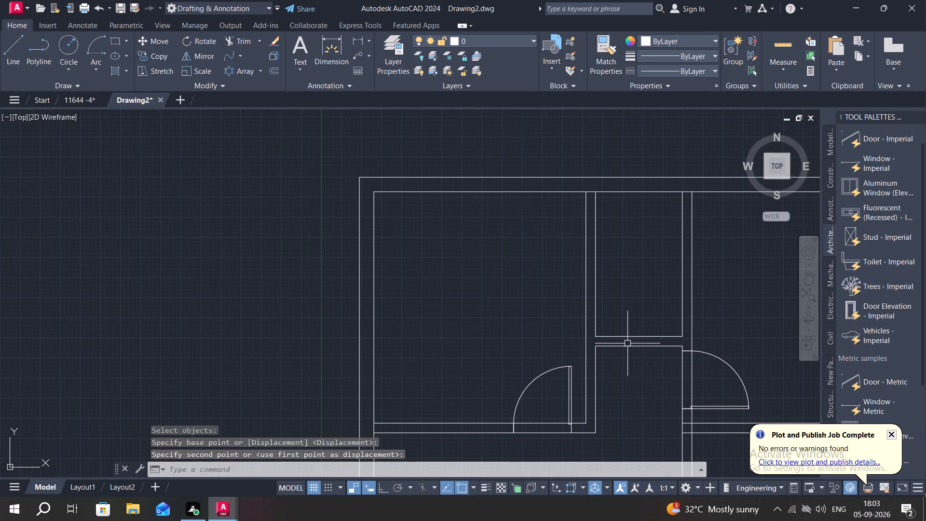
pyautogui.scroll(3, 627, 343)
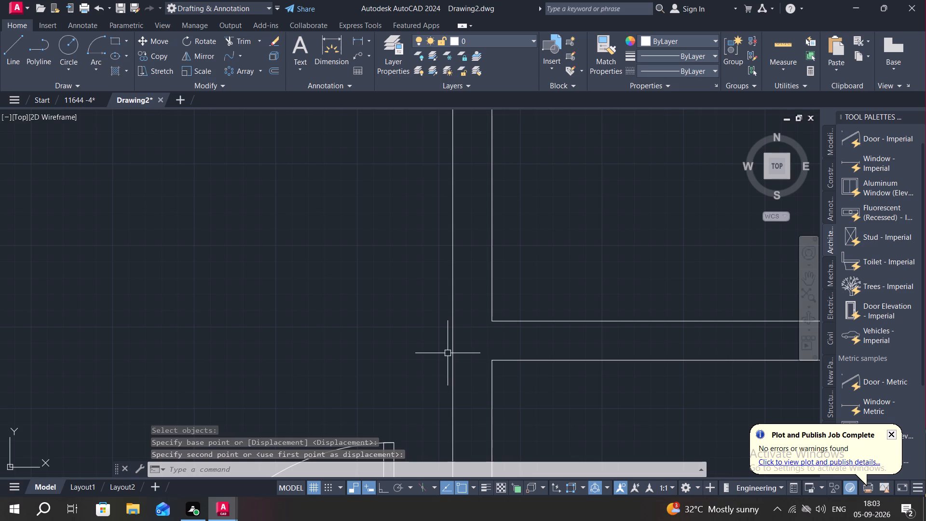
pyautogui.press('o')
pyautogui.press('space')
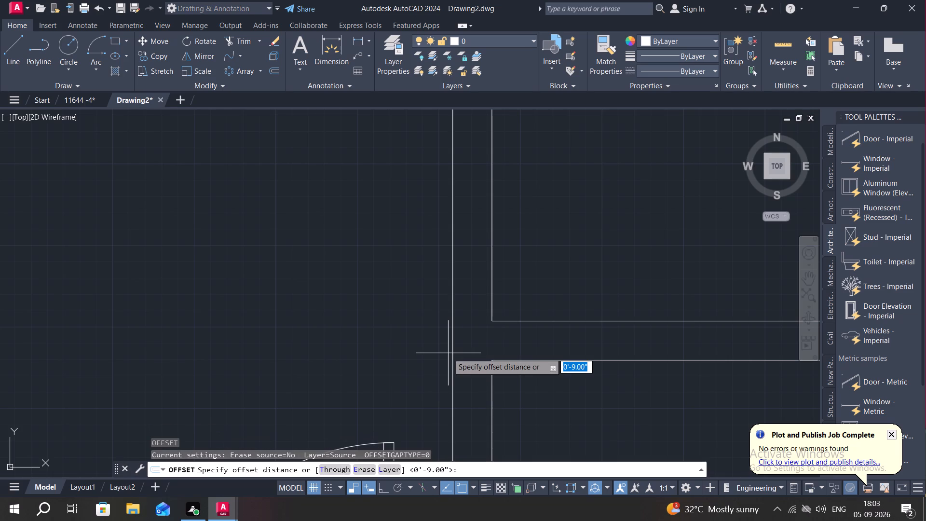
pyautogui.write("1'")
pyautogui.press('space')
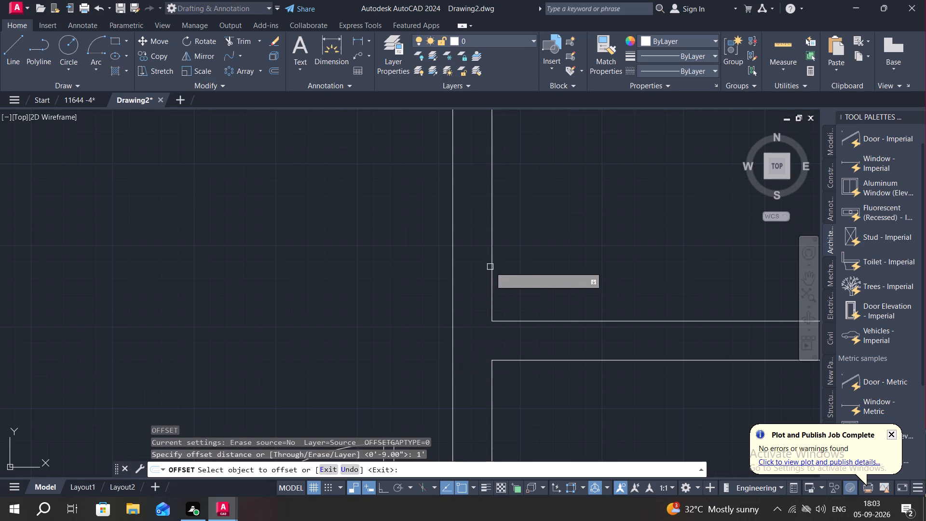
pyautogui.click(491, 269)
pyautogui.click(569, 282)
pyautogui.moveTo(584, 293); pyautogui.dragTo(565, 308, button='middle')
pyautogui.click(637, 281)
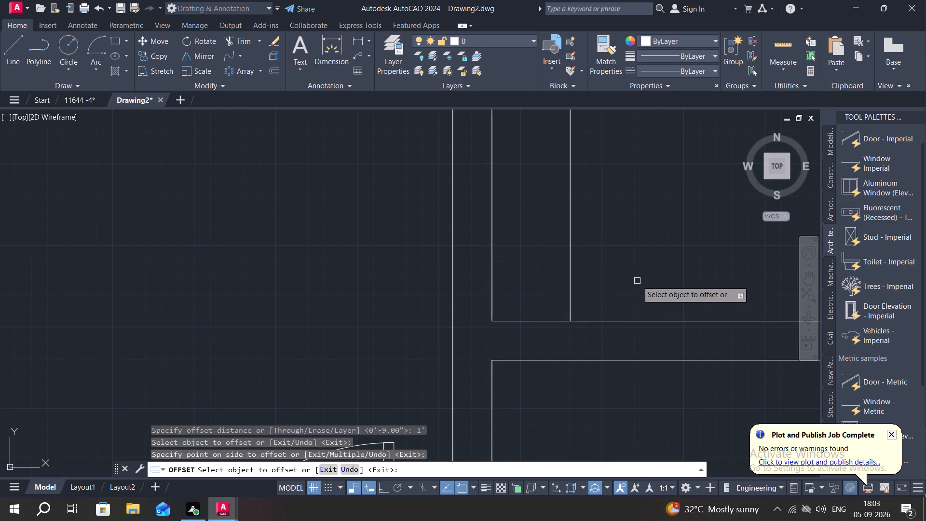
pyautogui.moveTo(641, 280); pyautogui.dragTo(620, 339, button='middle')
pyautogui.scroll(-3, 620, 339)
pyautogui.click(664, 317)
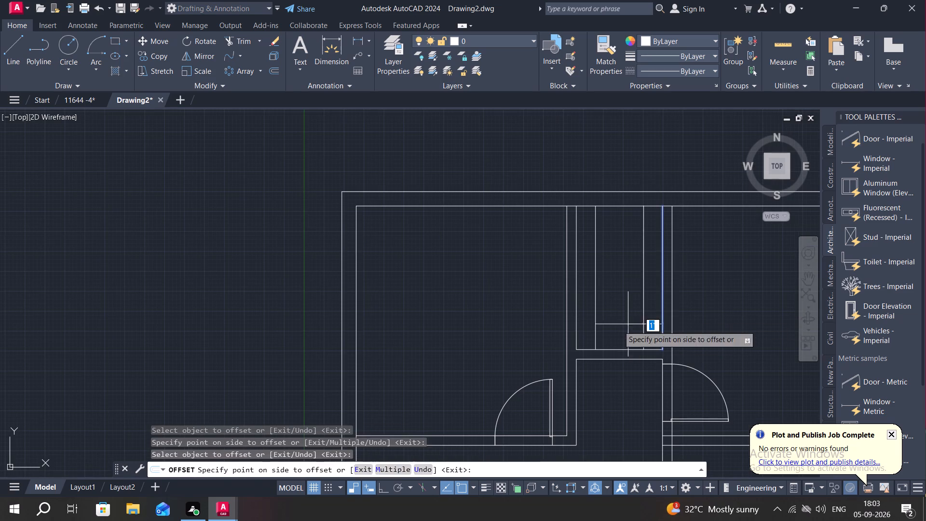
pyautogui.click(618, 326)
pyautogui.press('Escape')
# Extend both offset lines through the narrow room's south partition to its south face.
pyautogui.write('EX')
pyautogui.press('space')
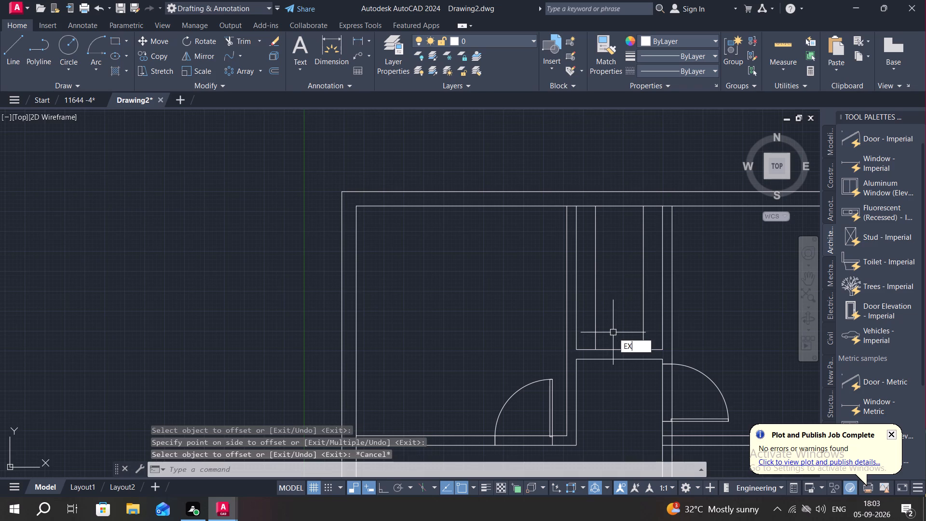
pyautogui.click(596, 329)
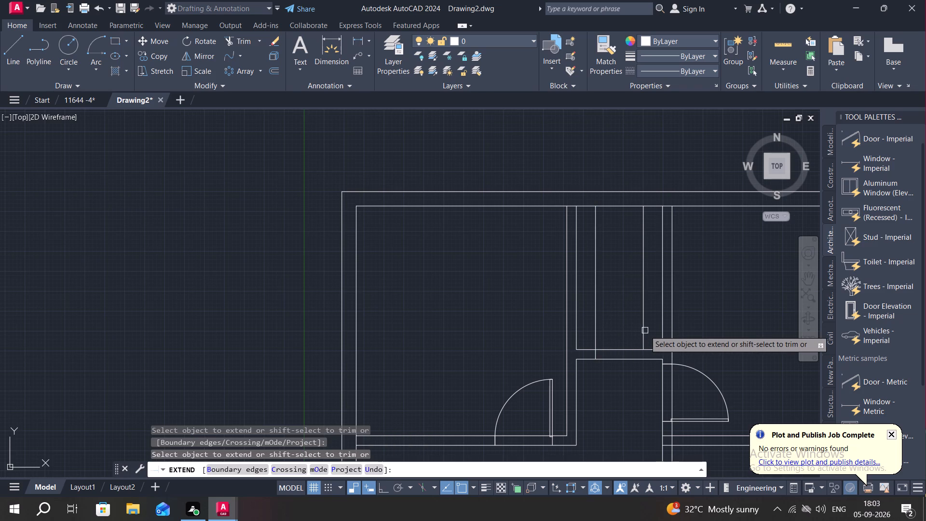
pyautogui.click(644, 331)
pyautogui.press('Escape')
# Trim both offset lines above the partition, leaving only the two short jamb lines inside its thickness.
pyautogui.press('t')
pyautogui.press('r')
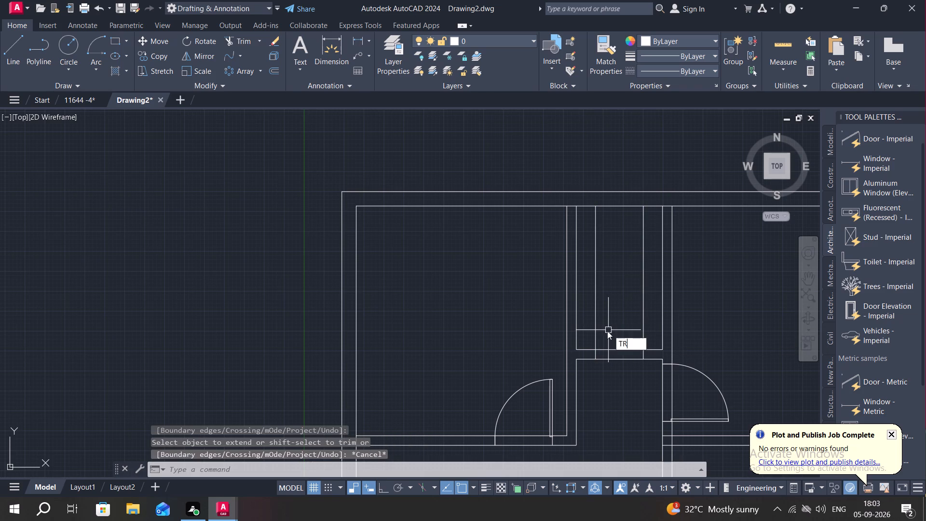
pyautogui.press('space')
pyautogui.moveTo(590, 325); pyautogui.dragTo(645, 331)
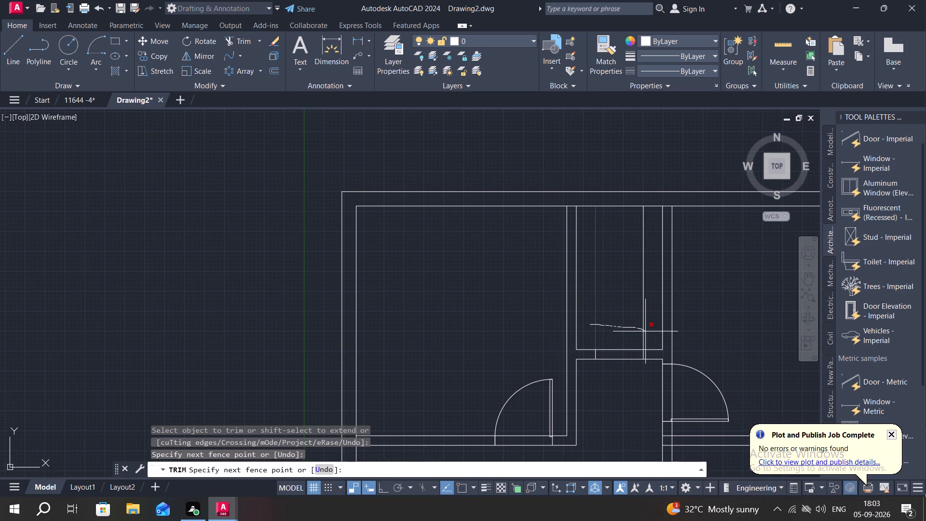
pyautogui.moveTo(645, 331); pyautogui.dragTo(646, 331)
pyautogui.press('Escape')
pyautogui.moveTo(610, 407); pyautogui.dragTo(593, 371, button='middle')
pyautogui.scroll(1, 594, 341)
pyautogui.press('Escape')
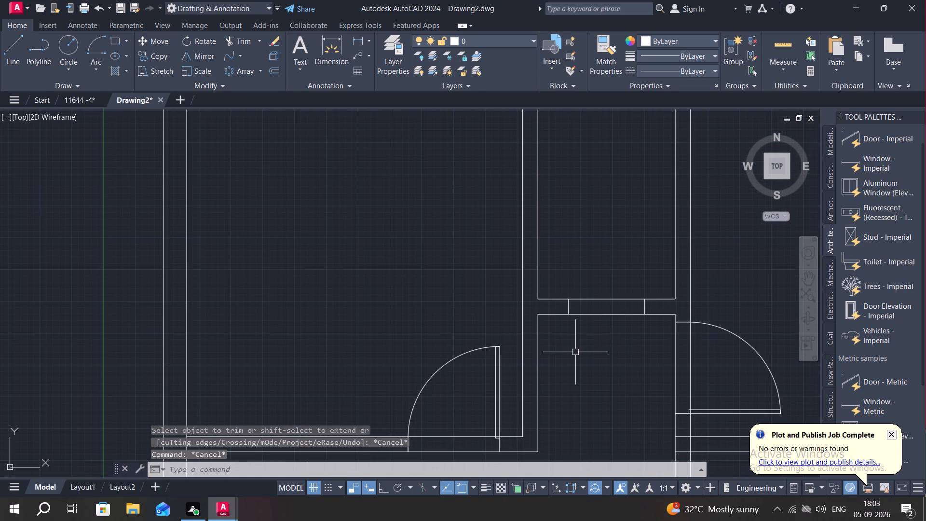
# Draw two crossing diagonal lines between opposite corners of the framed opening in the narrow room's south partition.
pyautogui.write('L')
pyautogui.press('space')
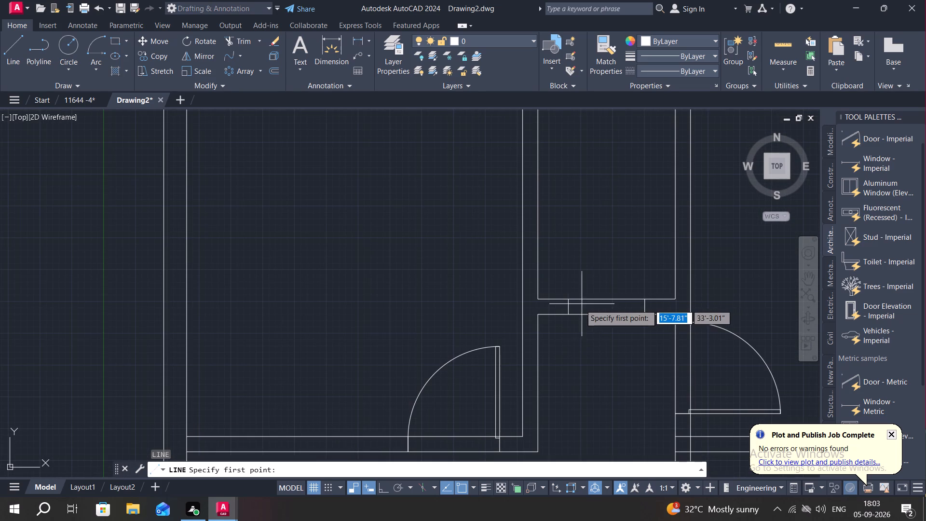
pyautogui.scroll(3, 572, 305)
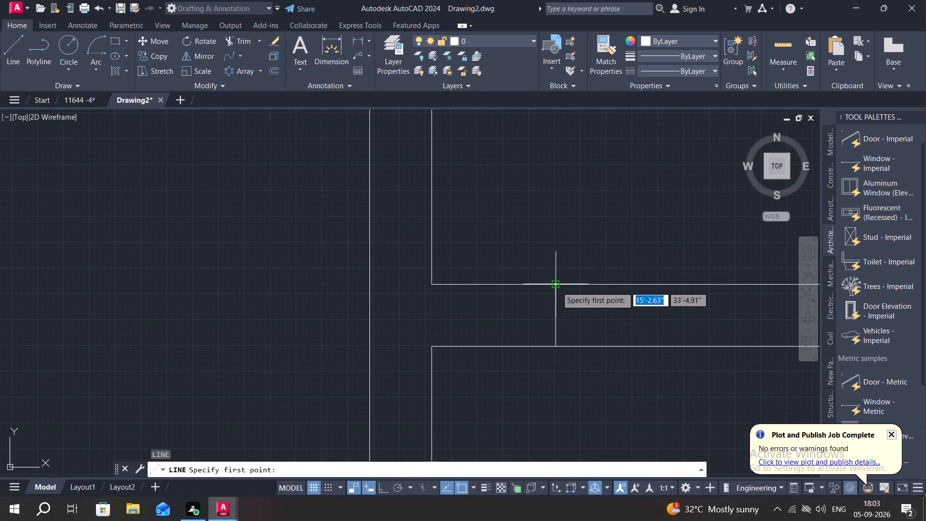
pyautogui.click(557, 286)
pyautogui.moveTo(583, 309); pyautogui.dragTo(441, 312, button='middle')
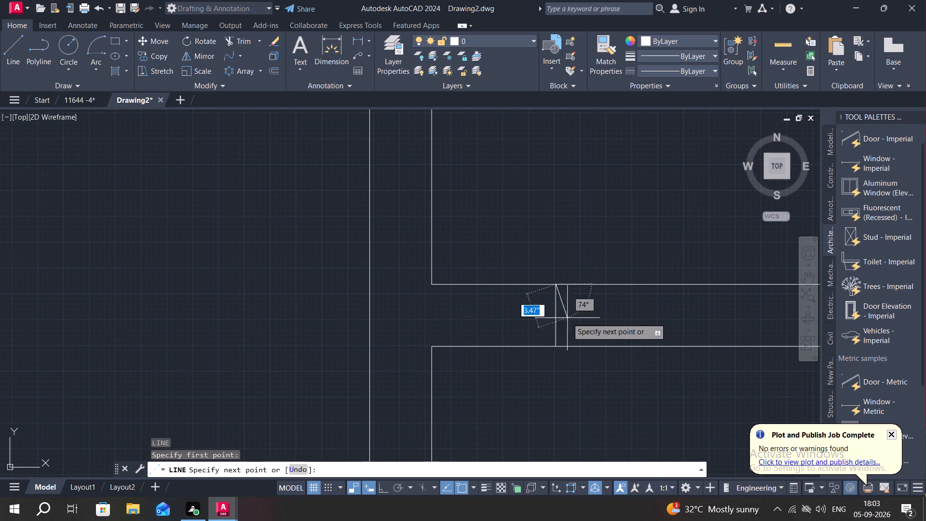
pyautogui.moveTo(599, 317); pyautogui.dragTo(355, 320, button='middle')
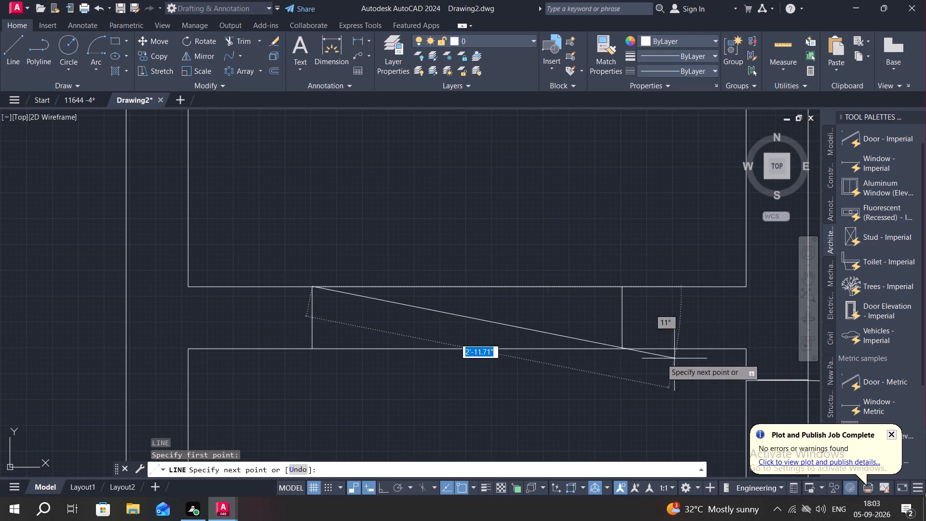
pyautogui.click(621, 349)
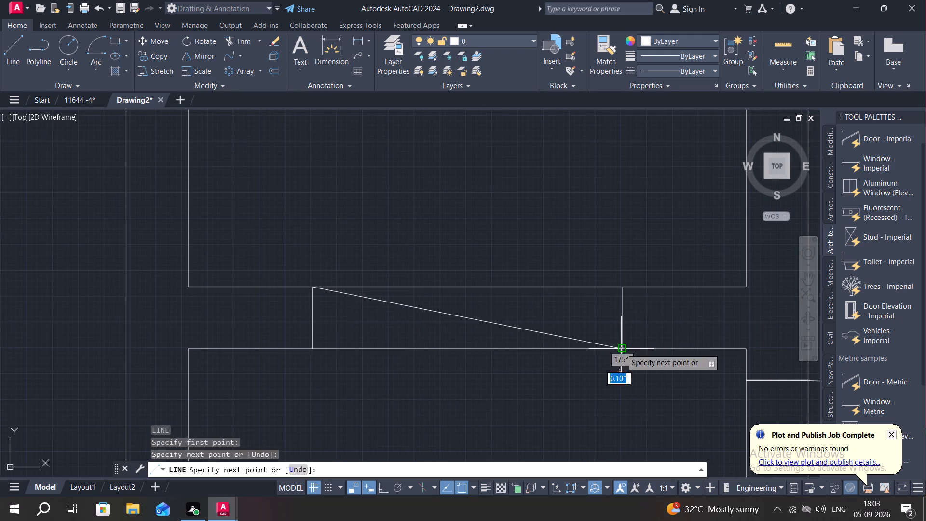
pyautogui.press('Escape')
pyautogui.press('space')
pyautogui.click(623, 289)
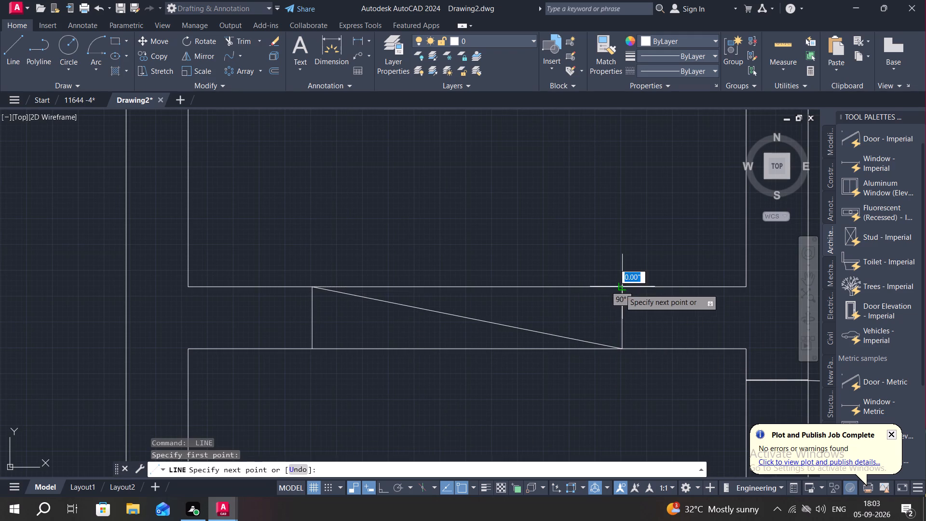
pyautogui.click(314, 350)
pyautogui.press('Escape')
pyautogui.scroll(-3, 360, 377)
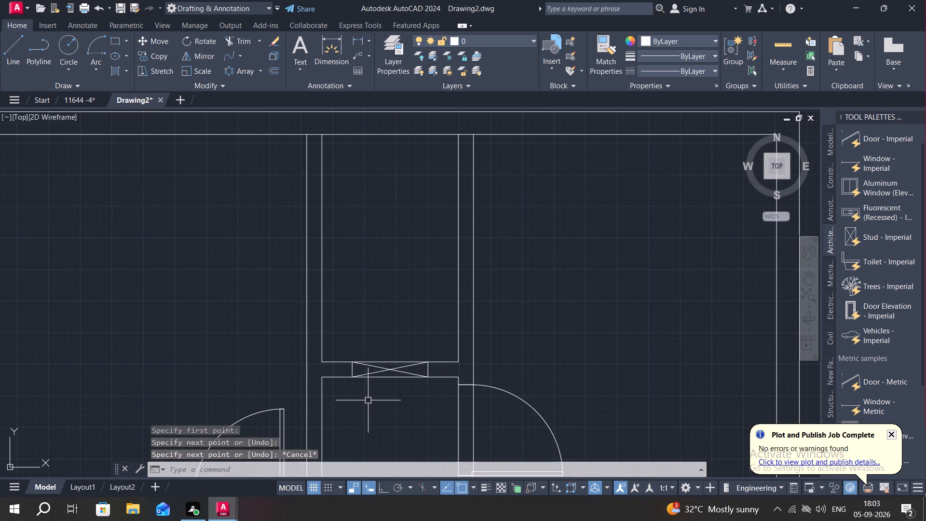
# Copy the small south-central room's door by its hinge-side corner to the west jamb in the southeast room's north partition.
pyautogui.moveTo(372, 409); pyautogui.dragTo(380, 379, button='middle')
pyautogui.scroll(-2, 381, 377)
pyautogui.moveTo(393, 404); pyautogui.dragTo(409, 362, button='middle')
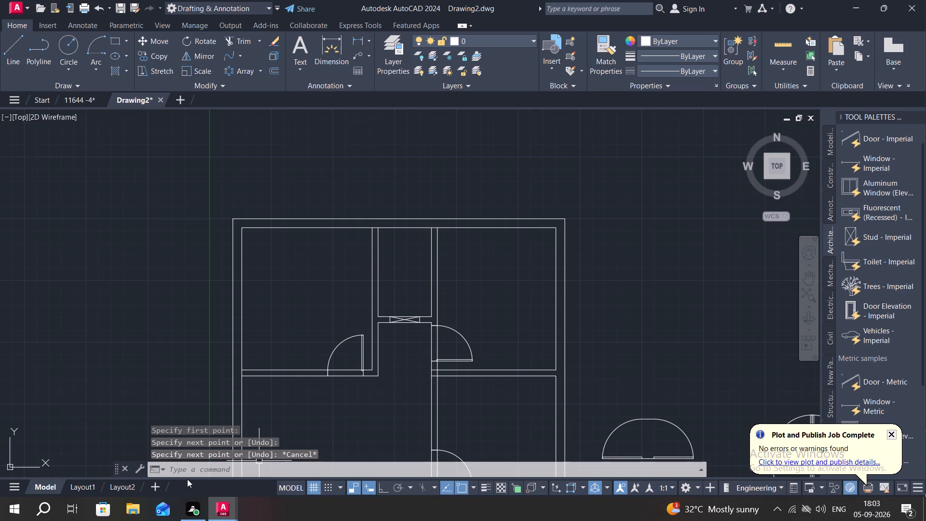
pyautogui.press('Escape')
pyautogui.scroll(-2, 188, 437)
pyautogui.moveTo(267, 410); pyautogui.dragTo(314, 287, button='middle')
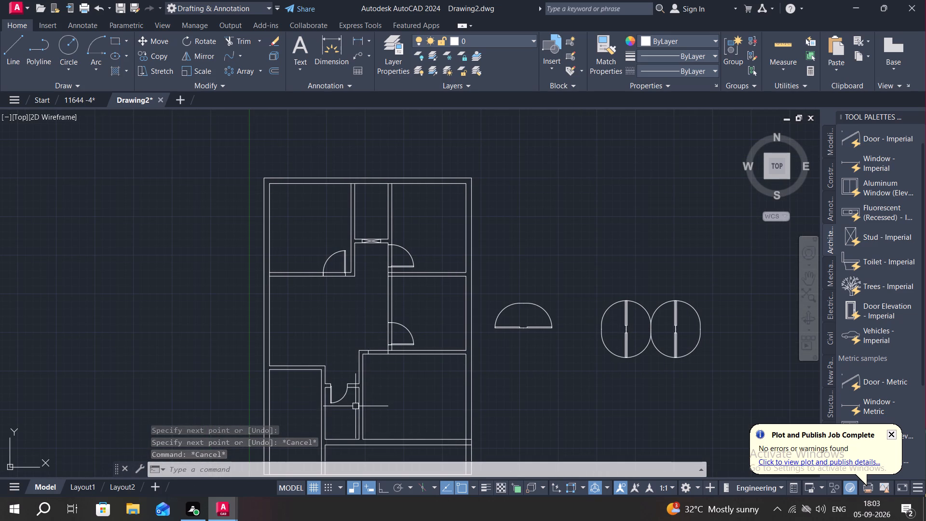
pyautogui.press('c')
pyautogui.press('o')
pyautogui.press('space')
pyautogui.click(339, 400)
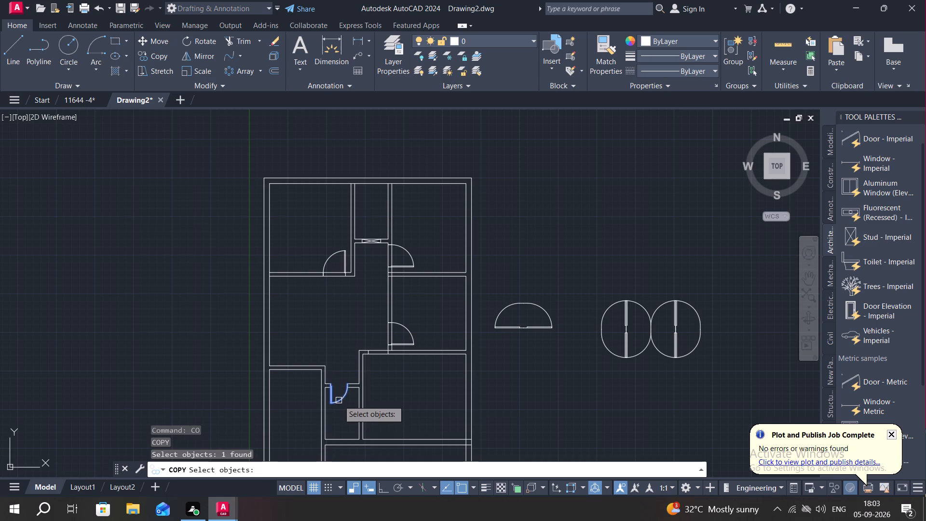
pyautogui.rightClick(339, 400)
pyautogui.scroll(4, 334, 386)
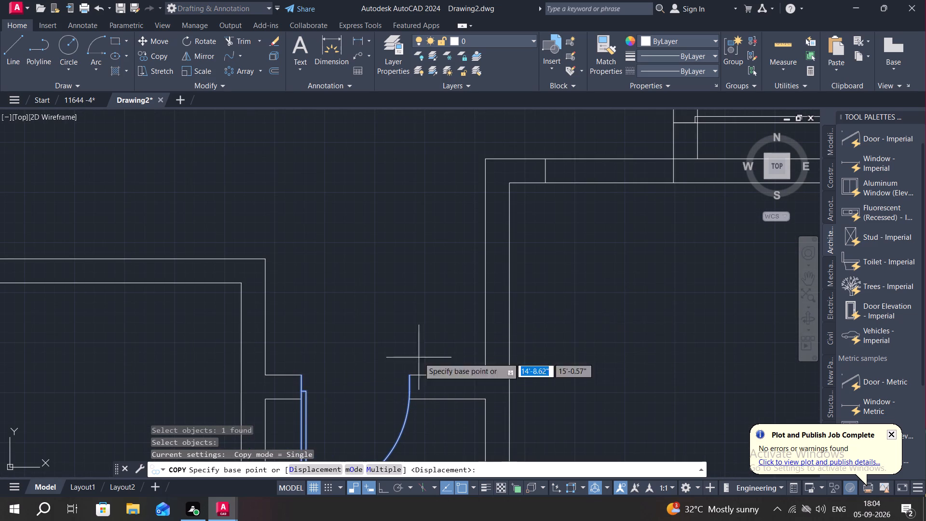
pyautogui.click(301, 374)
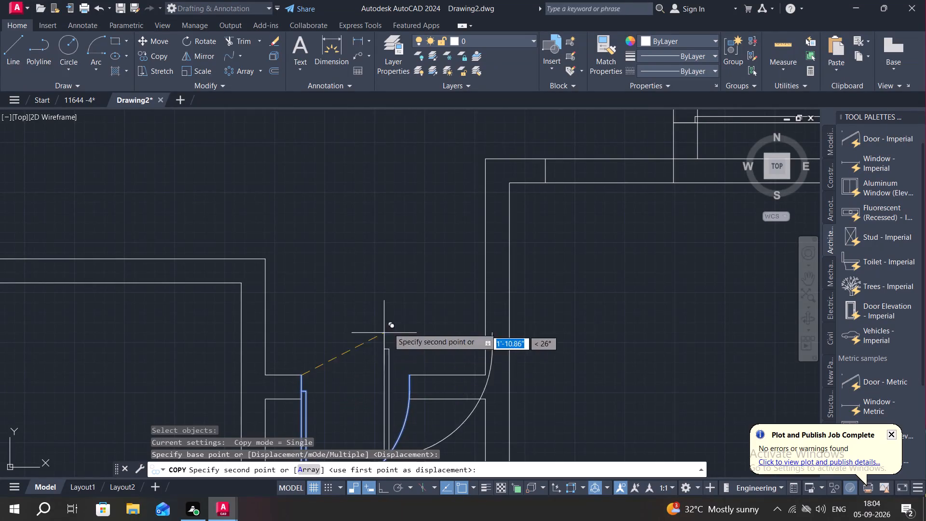
pyautogui.moveTo(541, 216); pyautogui.dragTo(523, 298, button='middle')
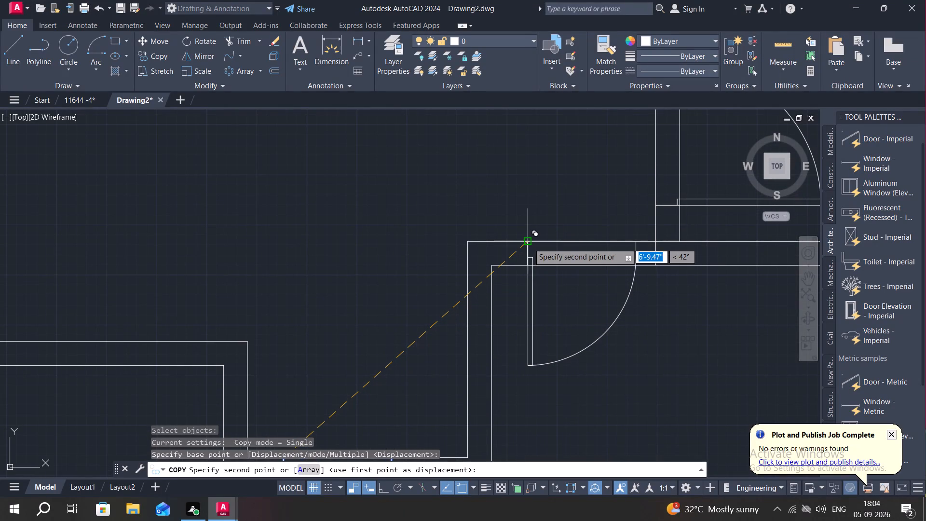
pyautogui.click(529, 243)
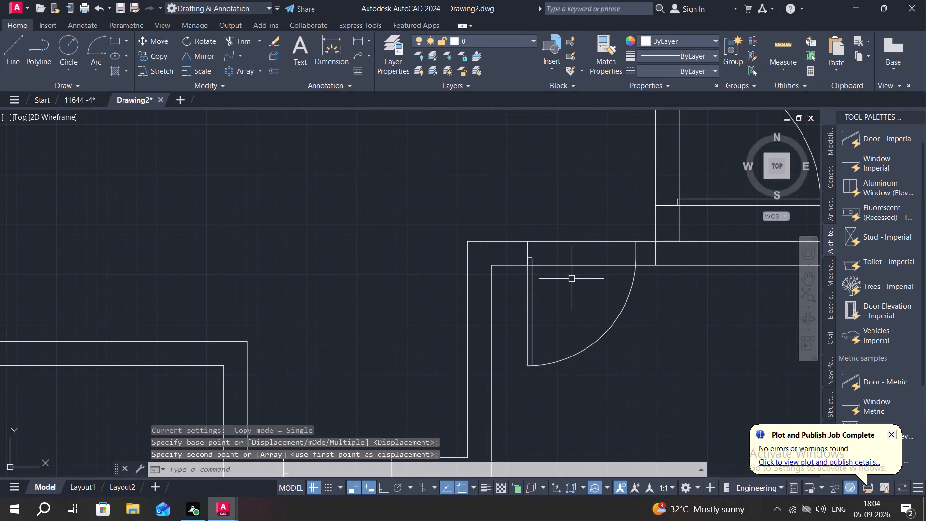
# Scale the copied door about its hinge-side corner by about 1.17 so its swing spans the opening.
pyautogui.write('SC')
pyautogui.press('space')
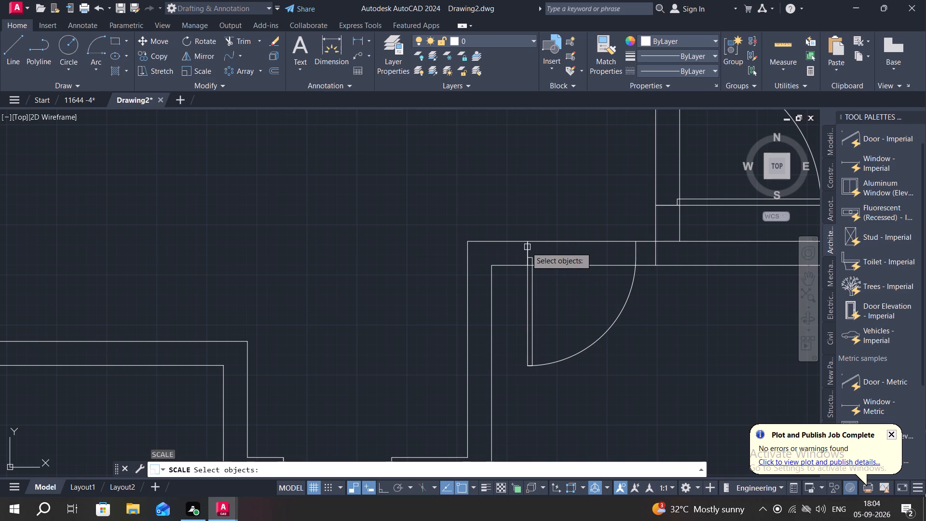
pyautogui.click(526, 249)
pyautogui.rightClick(526, 247)
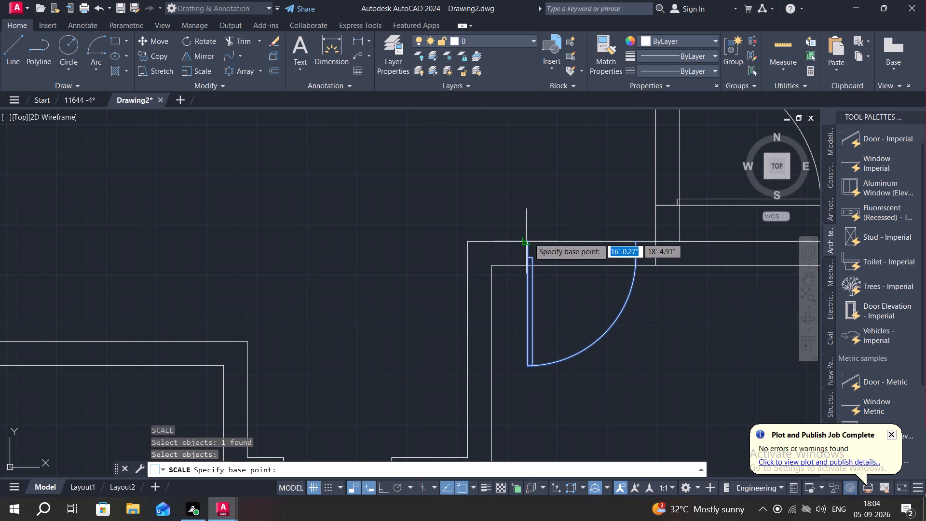
pyautogui.click(529, 242)
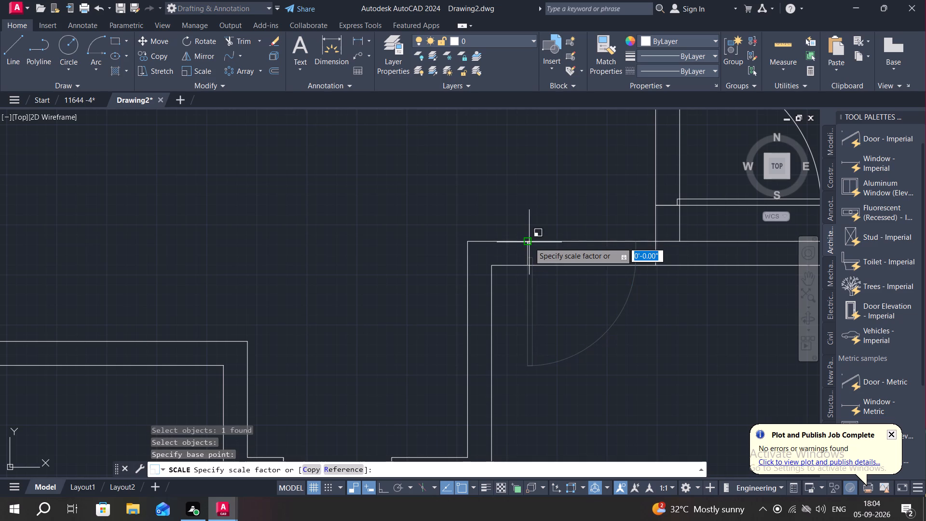
pyautogui.click(583, 288)
pyautogui.moveTo(632, 248); pyautogui.dragTo(607, 269, button='middle')
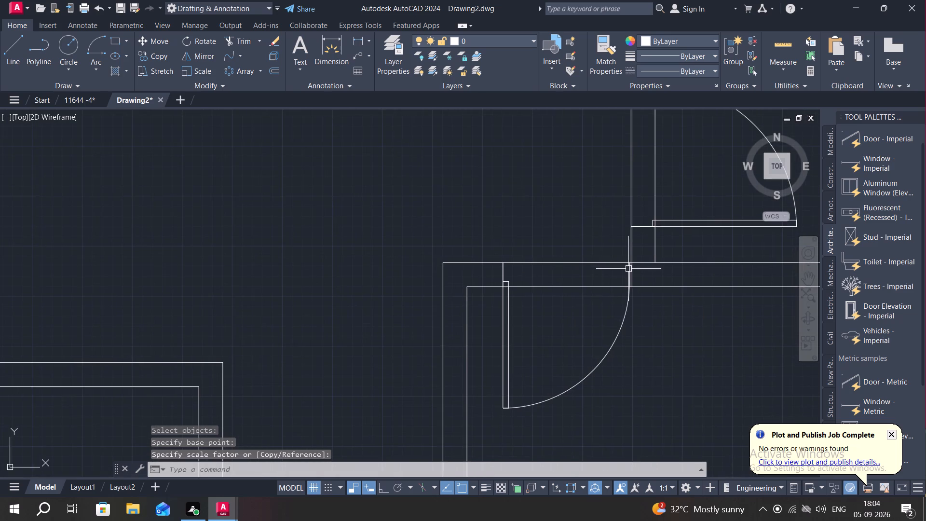
# Trim the extra jamb line and both partition faces across the southeast room's new door opening.
pyautogui.scroll(2, 631, 270)
pyautogui.write('TR')
pyautogui.press('space')
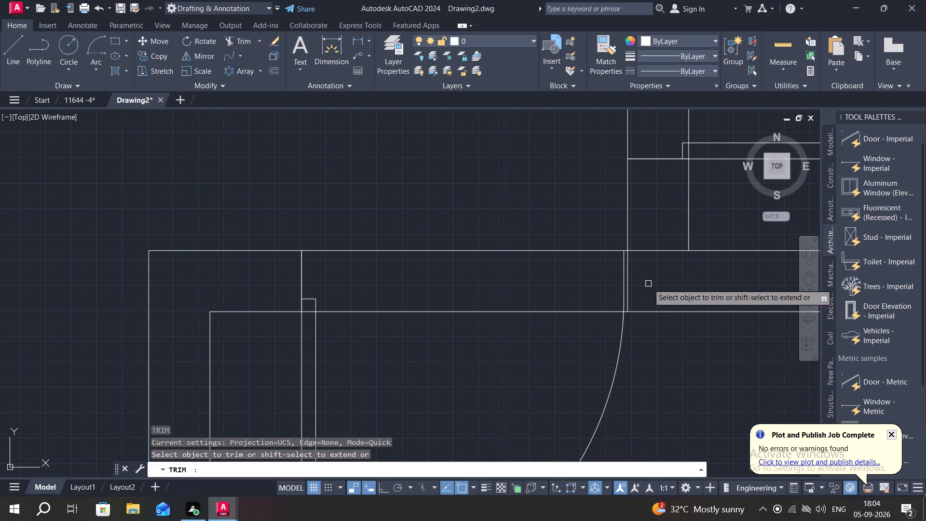
pyautogui.click(629, 286)
pyautogui.moveTo(526, 343); pyautogui.dragTo(524, 215)
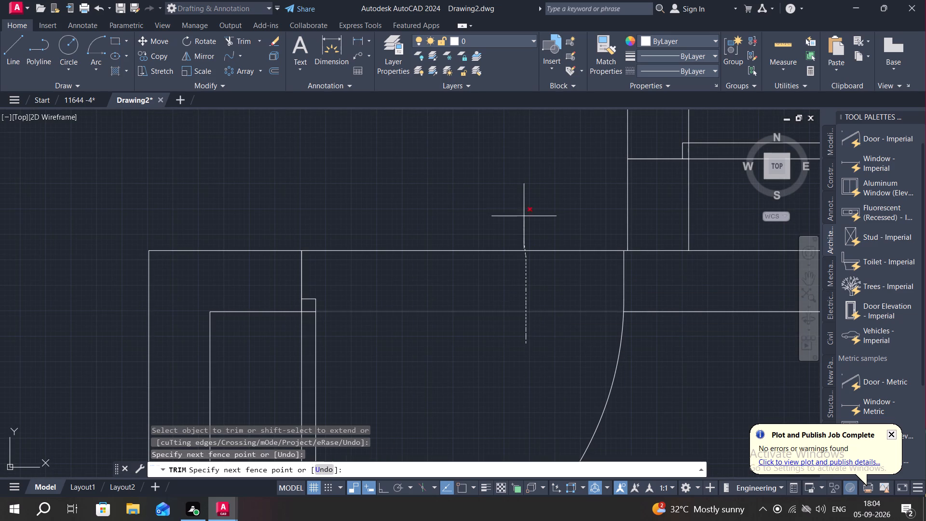
pyautogui.moveTo(524, 215); pyautogui.dragTo(524, 213)
pyautogui.click(310, 312)
# Trim both west partition faces across the middle east room's door opening, including the piece inside the door leaf.
pyautogui.moveTo(410, 248); pyautogui.dragTo(464, 430, button='middle')
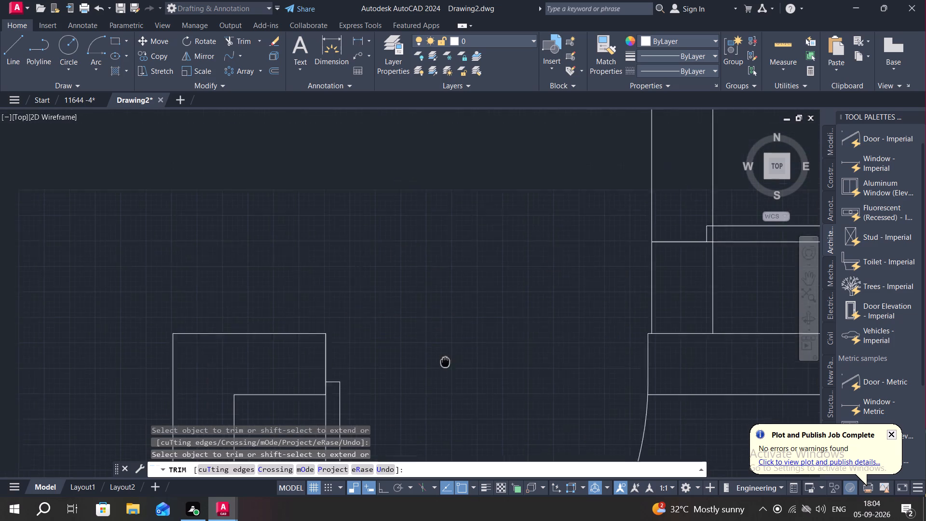
pyautogui.moveTo(464, 430); pyautogui.dragTo(473, 477, button='middle')
pyautogui.scroll(-1, 480, 495)
pyautogui.moveTo(623, 370); pyautogui.dragTo(247, 370, button='middle')
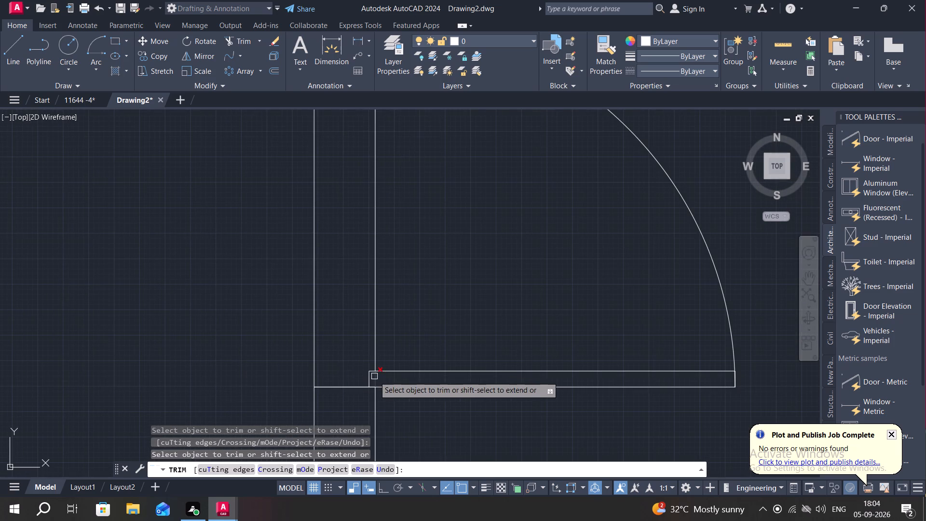
pyautogui.click(376, 380)
pyautogui.moveTo(269, 348); pyautogui.dragTo(318, 432, button='middle')
pyautogui.scroll(-1, 314, 404)
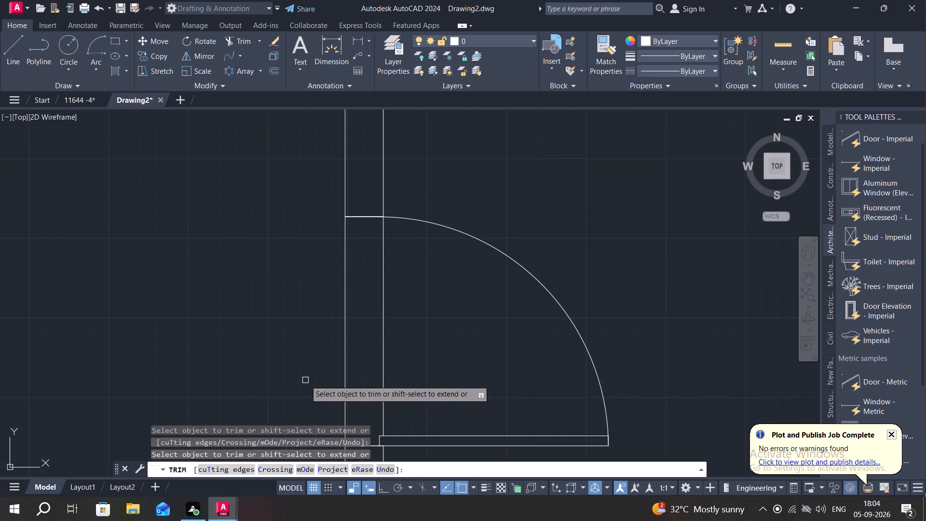
pyautogui.moveTo(305, 379); pyautogui.dragTo(422, 379)
pyautogui.scroll(-2, 345, 385)
# Trim both south partition faces across the northwest room's door opening.
pyautogui.moveTo(210, 389); pyautogui.dragTo(683, 375, button='middle')
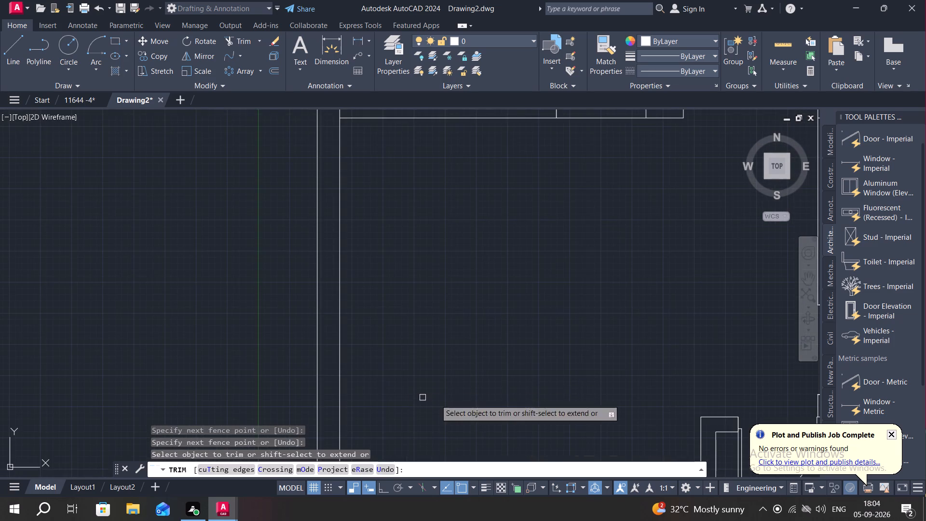
pyautogui.moveTo(463, 405); pyautogui.dragTo(448, 292, button='middle')
pyautogui.scroll(-2, 446, 295)
pyautogui.moveTo(480, 271); pyautogui.dragTo(488, 328, button='middle')
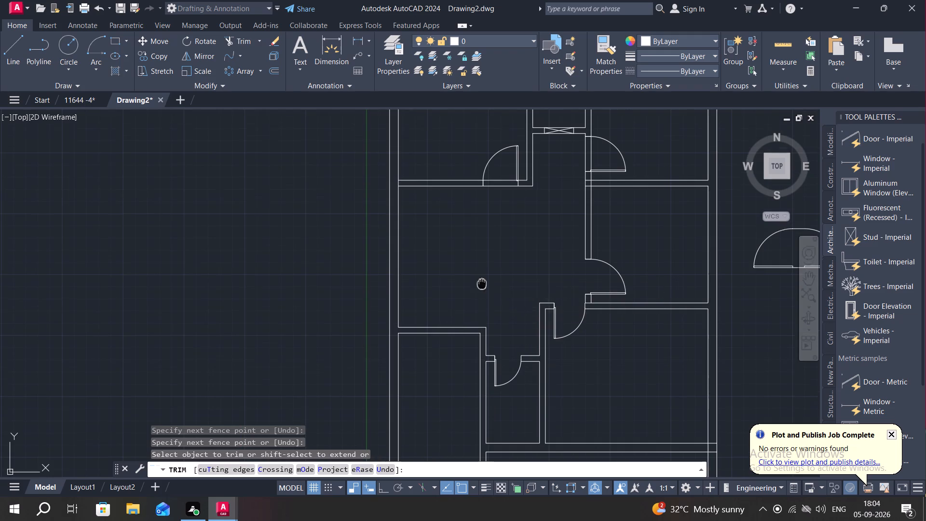
pyautogui.moveTo(488, 328); pyautogui.dragTo(490, 401, button='middle')
pyautogui.scroll(2, 507, 333)
pyautogui.moveTo(508, 246); pyautogui.dragTo(516, 303)
pyautogui.press('Escape')
# Trim both west partition faces across the northeast room's door opening, including the piece inside the door leaf.
pyautogui.moveTo(516, 303); pyautogui.dragTo(292, 497, button='middle')
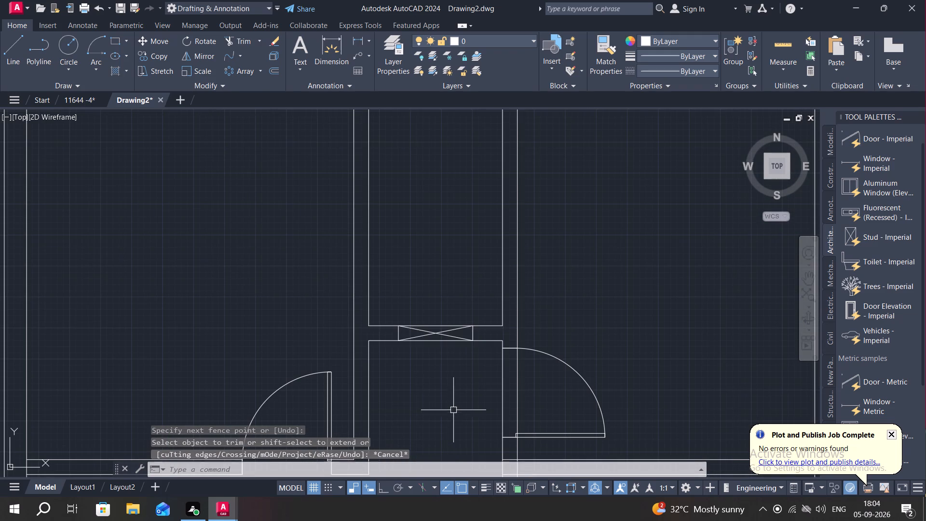
pyautogui.press('Escape')
pyautogui.press('space')
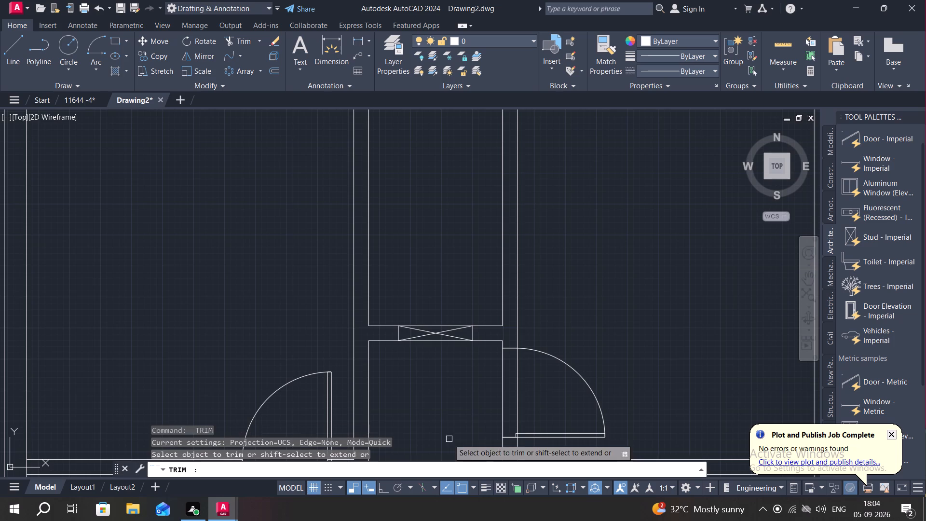
pyautogui.moveTo(492, 411); pyautogui.dragTo(523, 405)
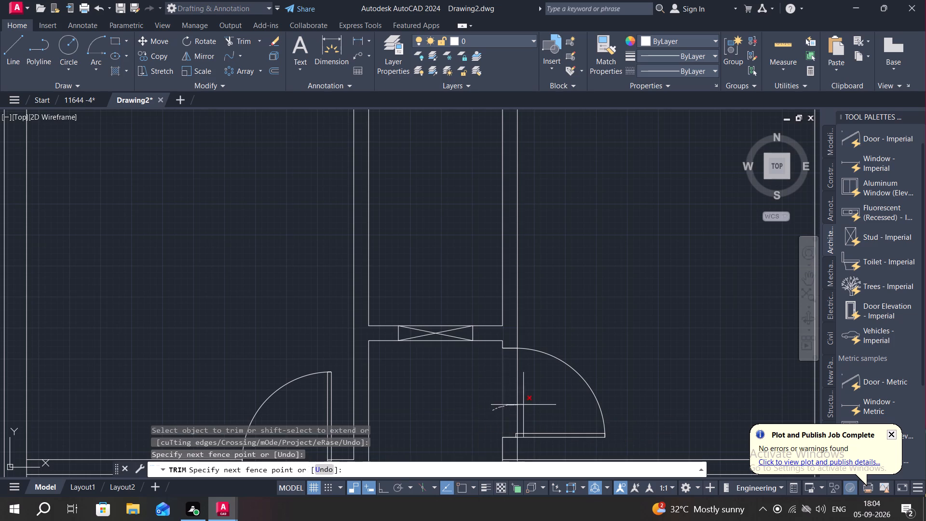
pyautogui.moveTo(523, 405); pyautogui.dragTo(524, 405)
pyautogui.scroll(3, 515, 432)
pyautogui.click(524, 446)
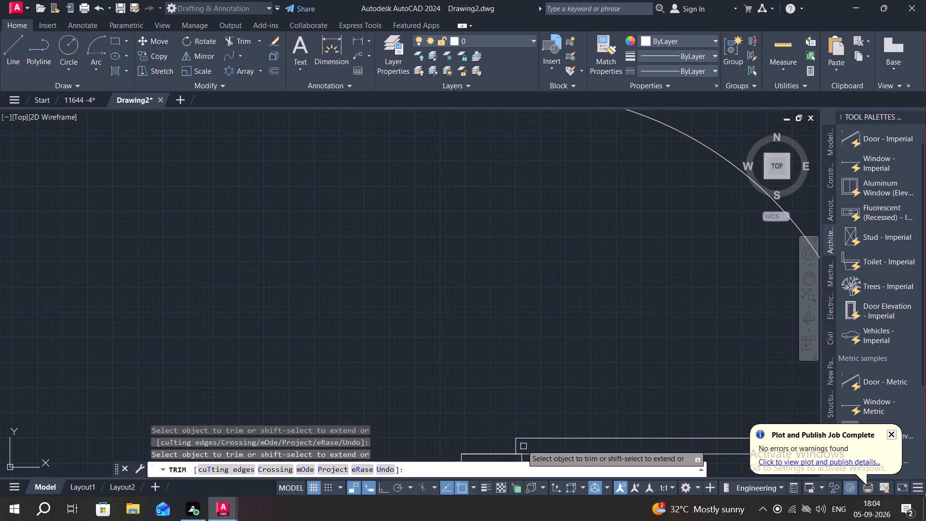
pyautogui.press('Escape')
# Trim the overlapping wall lines where the partition between the two upper east rooms meets the corridor partition.
pyautogui.scroll(-4, 390, 383)
pyautogui.moveTo(383, 383); pyautogui.dragTo(325, 270, button='middle')
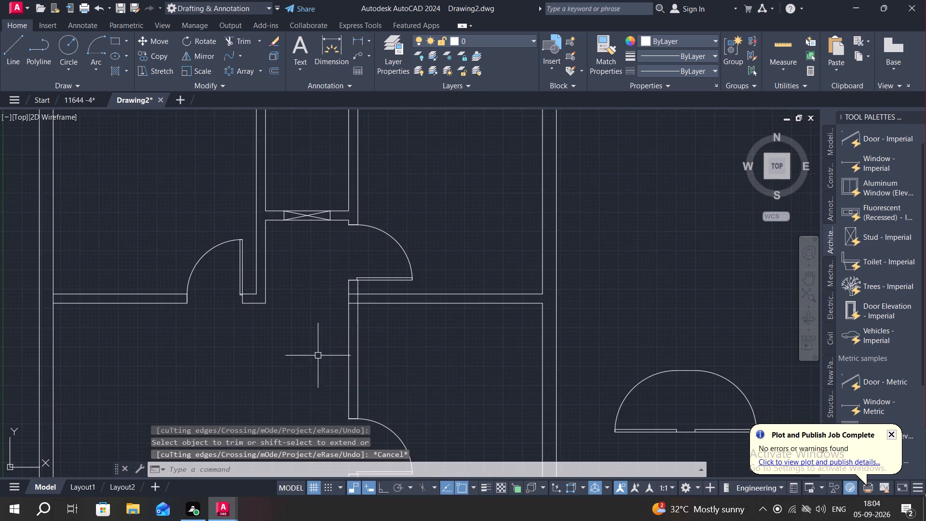
pyautogui.scroll(-2, 318, 356)
pyautogui.moveTo(300, 370); pyautogui.dragTo(355, 269, button='middle')
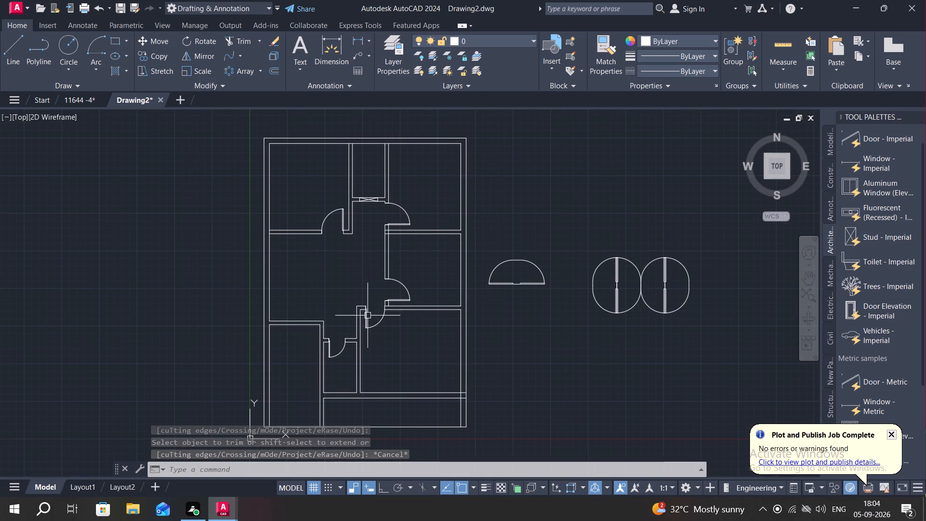
pyautogui.scroll(3, 396, 222)
pyautogui.press('Escape')
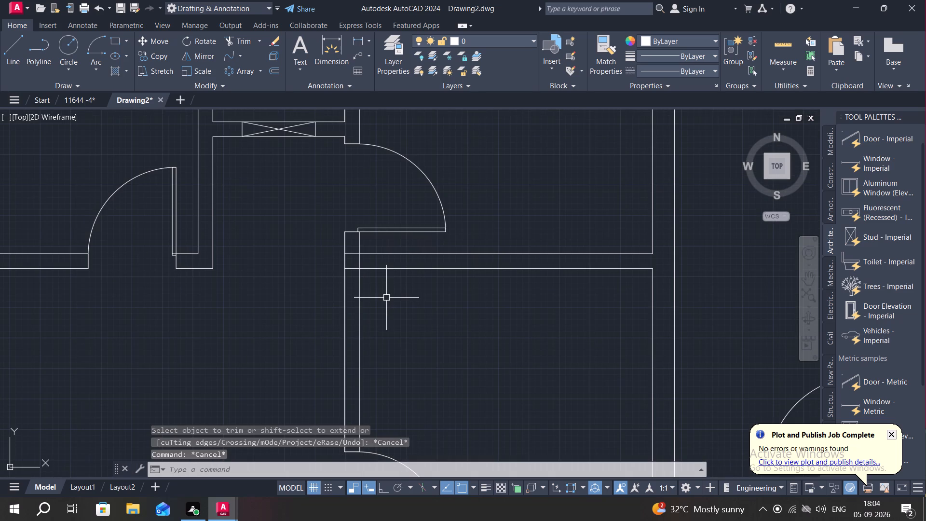
pyautogui.write('TR')
pyautogui.press('space')
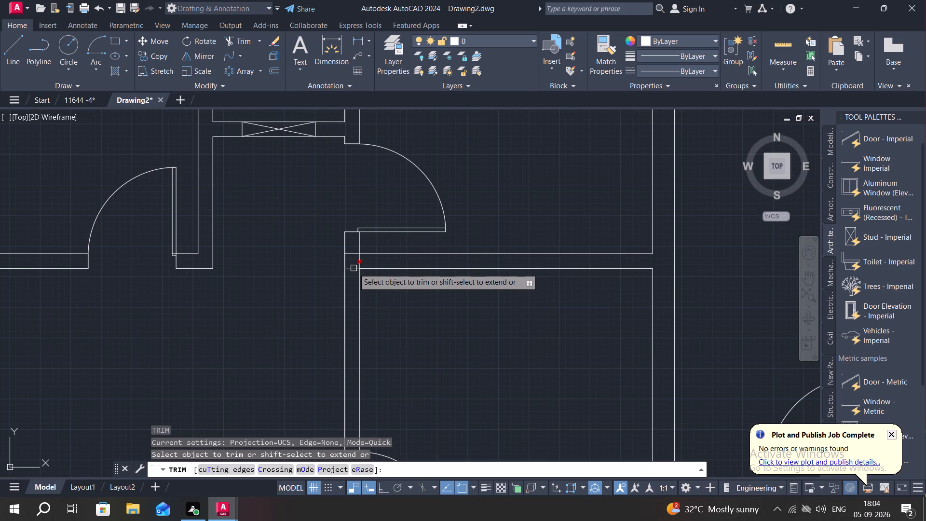
pyautogui.click(354, 268)
pyautogui.click(351, 251)
pyautogui.click(359, 264)
pyautogui.press('Escape')
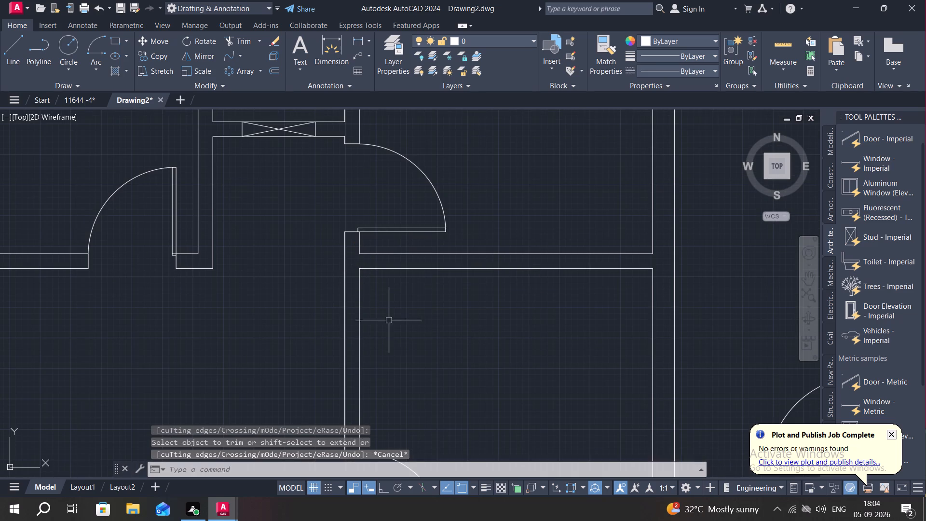
# Trim the line crossing the corridor partition at its junction with the southeast room's north partition, below the middle east room's door.
pyautogui.scroll(-1, 399, 331)
pyautogui.moveTo(413, 359); pyautogui.dragTo(414, 306, button='middle')
pyautogui.scroll(-2, 415, 317)
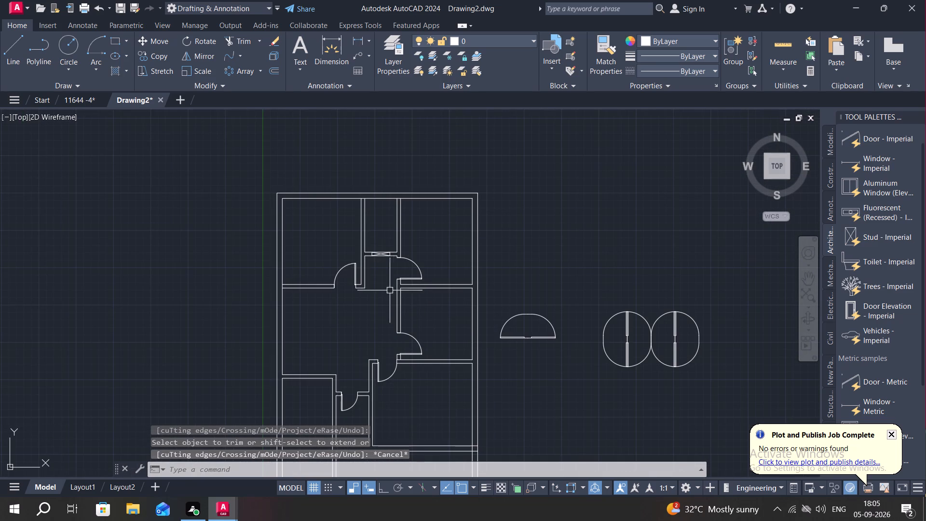
pyautogui.scroll(3, 398, 357)
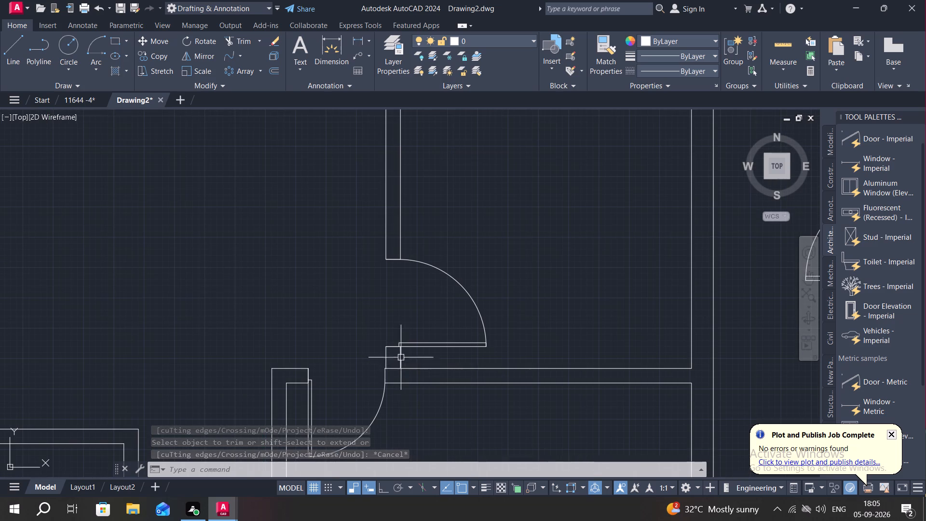
pyautogui.press('Escape')
pyautogui.write('TR')
pyautogui.press('space')
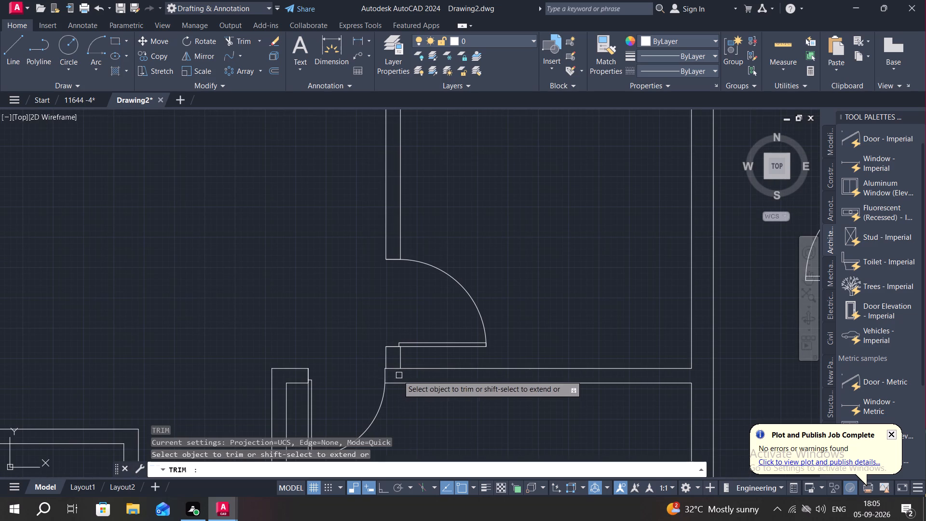
pyautogui.click(395, 370)
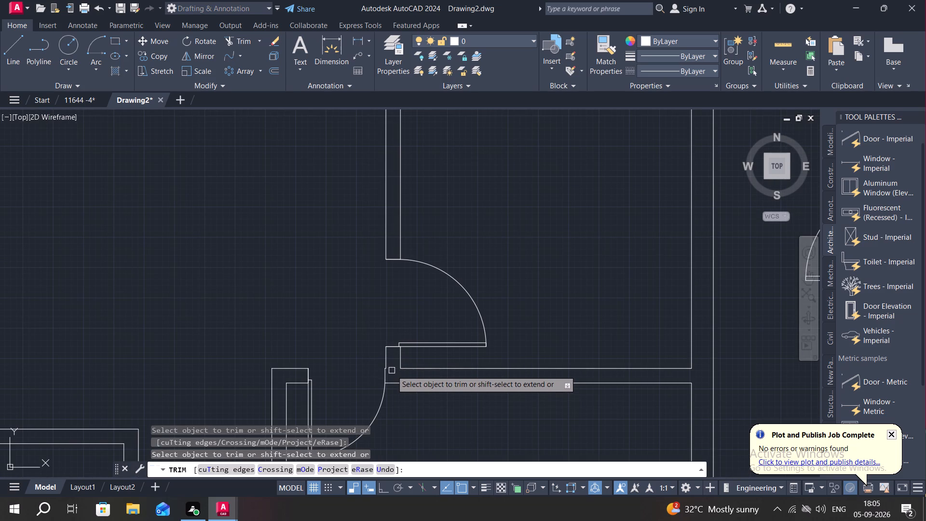
pyautogui.scroll(3, 392, 370)
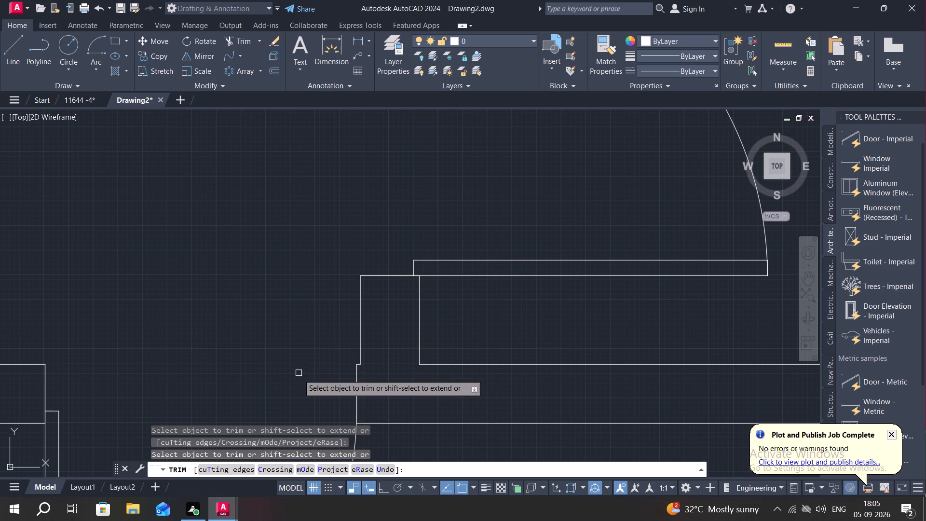
pyautogui.press('Escape')
pyautogui.press('Escape')
pyautogui.press('Escape')
pyautogui.press('Escape')
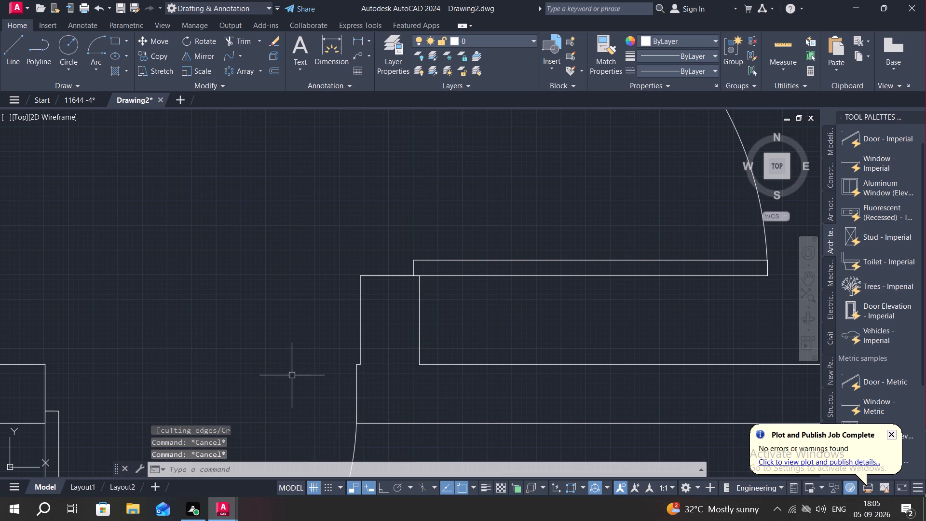
pyautogui.press('Escape')
pyautogui.press('Escape')
pyautogui.press('Escape')
pyautogui.press('Escape')
pyautogui.press('Escape')
pyautogui.press('Escape')
pyautogui.press('Escape')
pyautogui.scroll(-1, 394, 345)
pyautogui.moveTo(333, 353); pyautogui.dragTo(410, 299, button='middle')
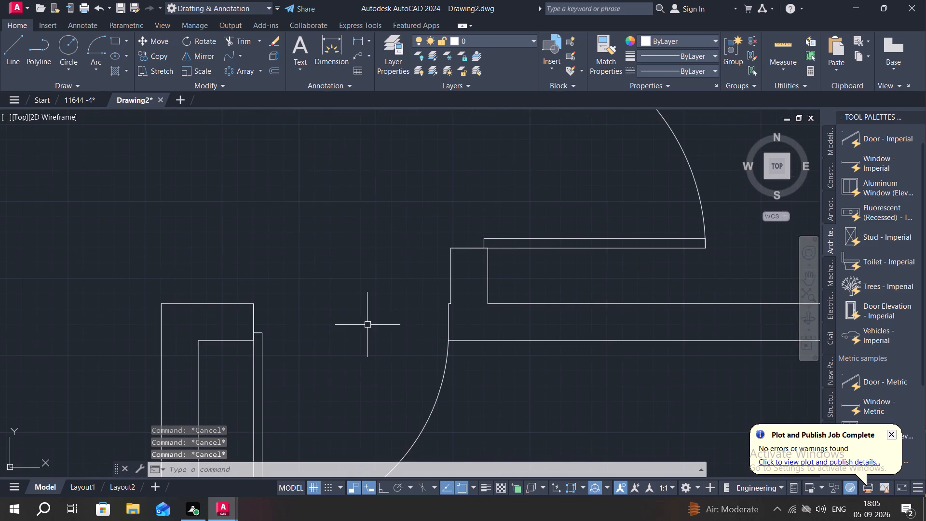
# Scale the southeast room's door by a factor of about 0.91, using the partition corner at its hinge as base point.
pyautogui.scroll(-1, 368, 325)
pyautogui.write('SC')
pyautogui.press('space')
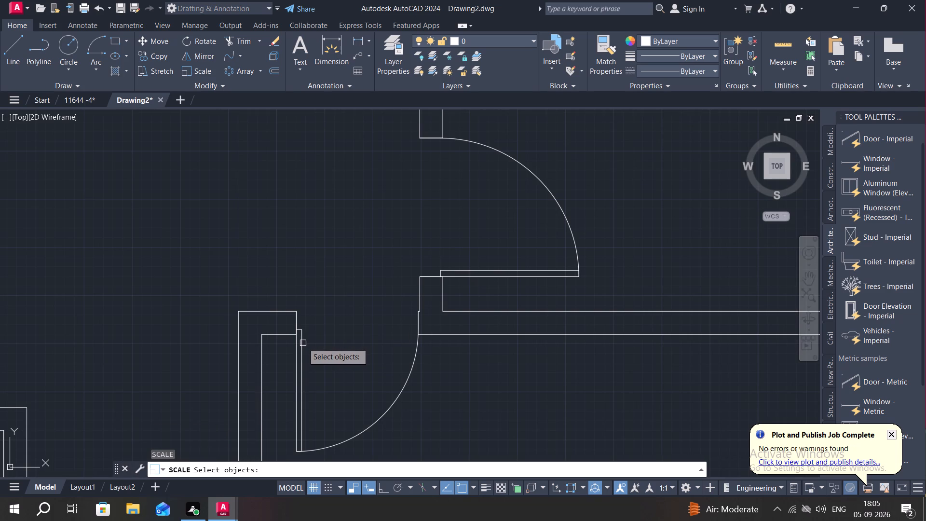
pyautogui.click(303, 343)
pyautogui.rightClick(303, 343)
pyautogui.click(295, 311)
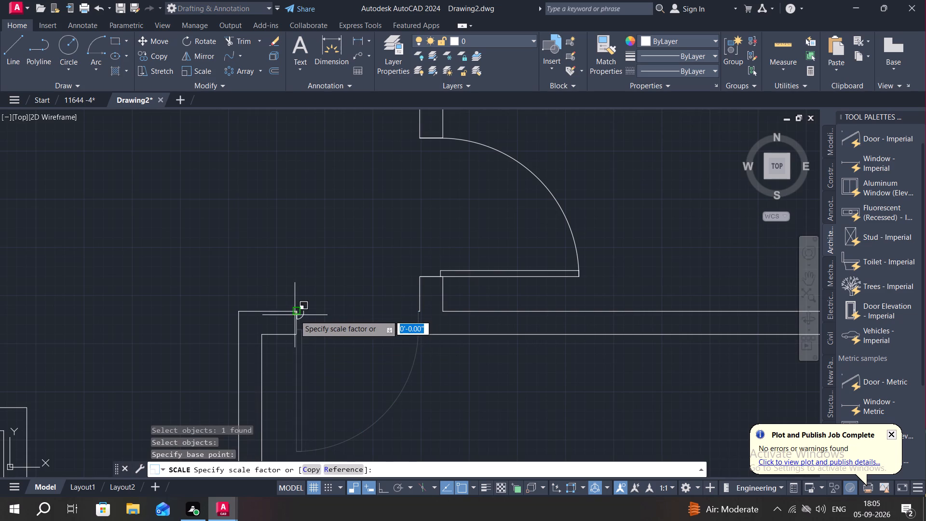
pyautogui.click(334, 363)
pyautogui.press('Escape')
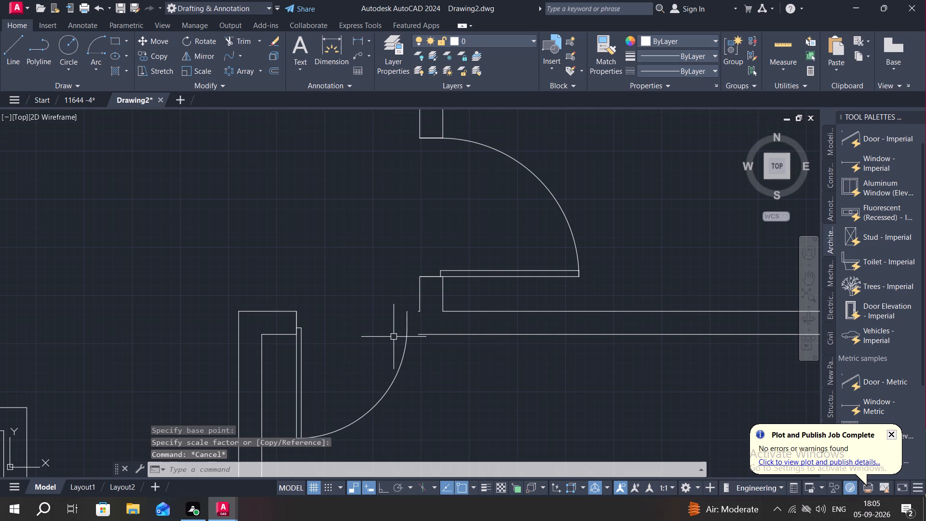
# Extend both faces of the southeast room's north partition west to meet the resized door's swing arc.
pyautogui.write('EX')
pyautogui.press('space')
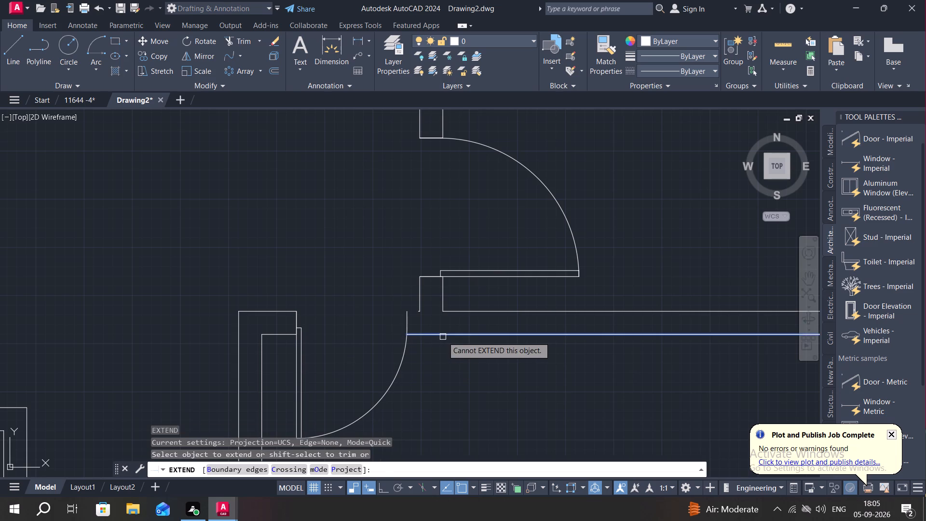
pyautogui.click(443, 337)
pyautogui.click(456, 312)
pyautogui.click(452, 311)
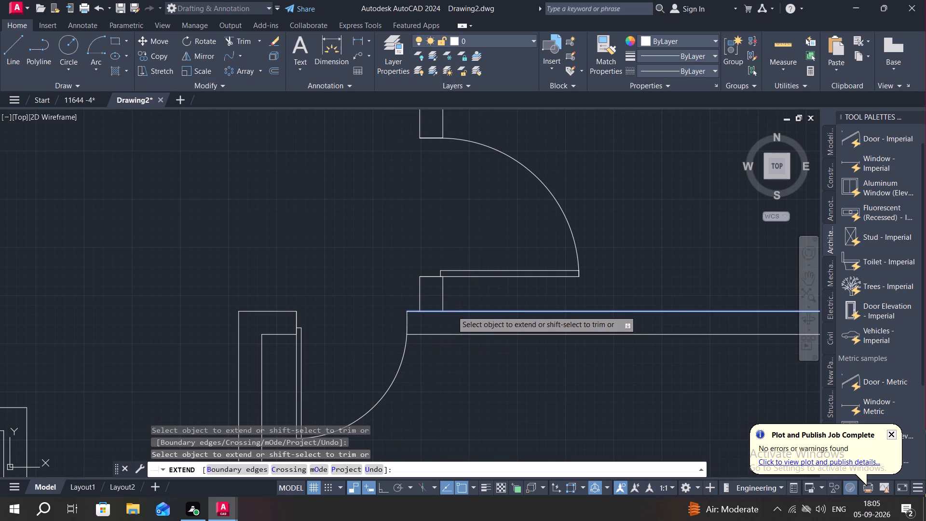
pyautogui.press('Escape')
# Trim the piece of the north partition's upper face that crosses the corridor partition beside the southeast room's door.
pyautogui.write('TR')
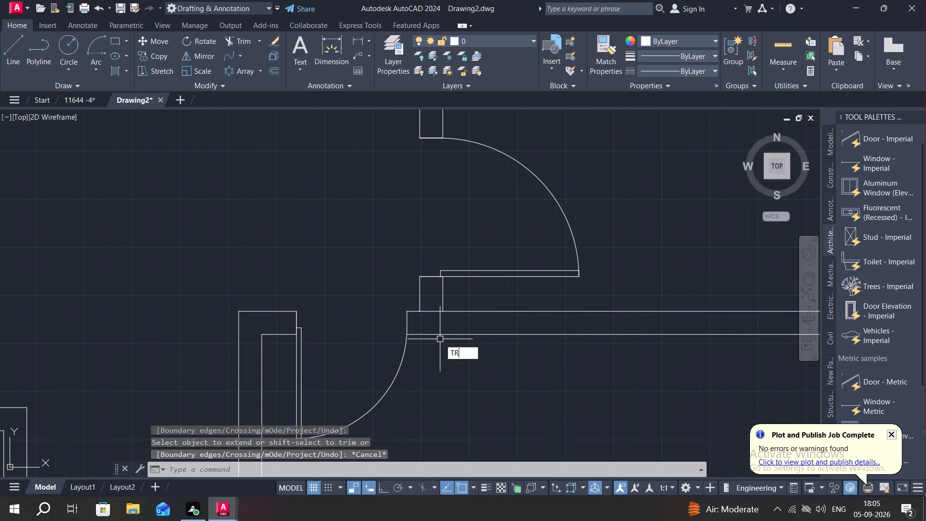
pyautogui.press('space')
pyautogui.click(428, 313)
pyautogui.press('Escape')
# Look over the plan's lower rooms, their door openings and the spare door blocks beside the plan.
pyautogui.scroll(-3, 437, 385)
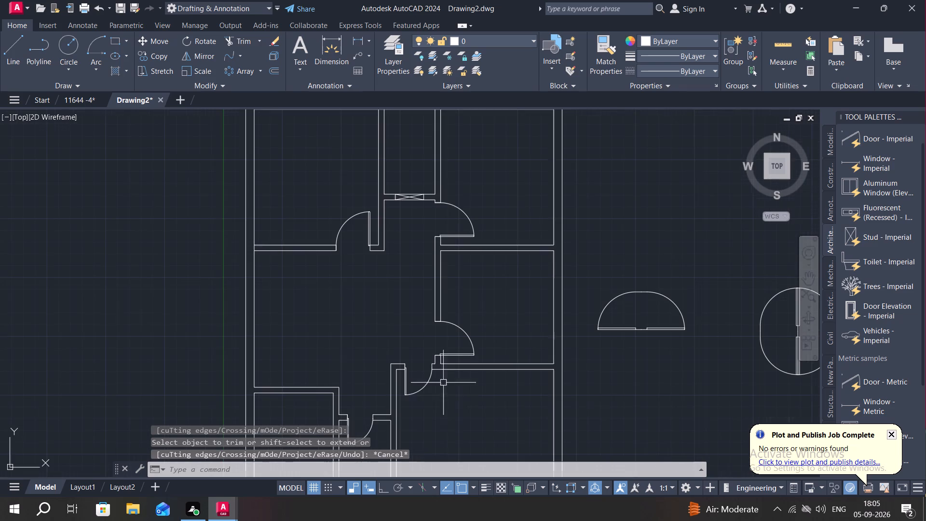
pyautogui.moveTo(455, 407); pyautogui.dragTo(454, 392, button='middle')
pyautogui.scroll(-2, 458, 377)
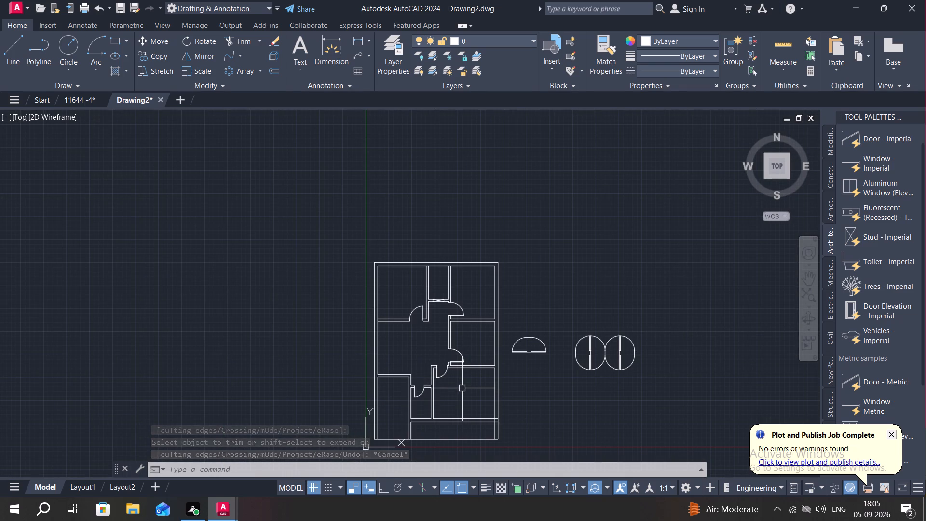
pyautogui.moveTo(447, 394); pyautogui.dragTo(607, 321, button='middle')
pyautogui.scroll(2, 558, 330)
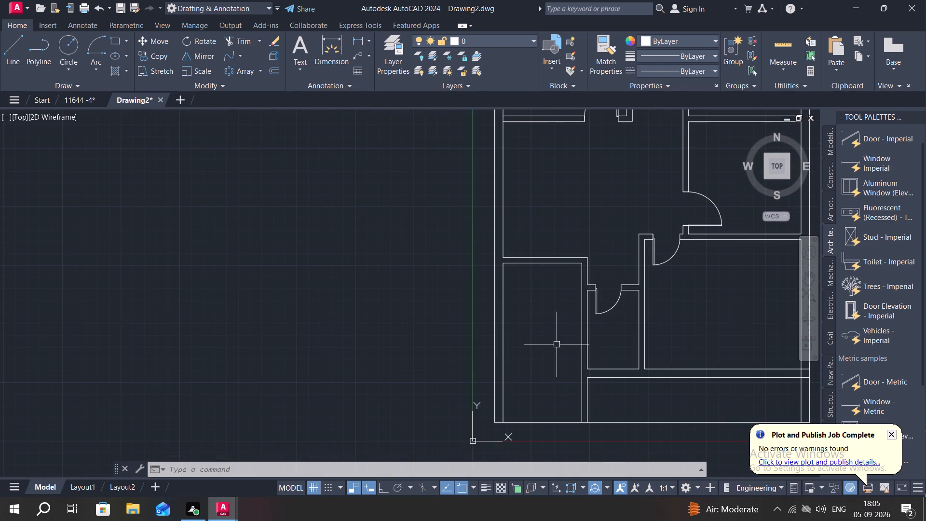
pyautogui.moveTo(554, 347); pyautogui.dragTo(579, 304, button='middle')
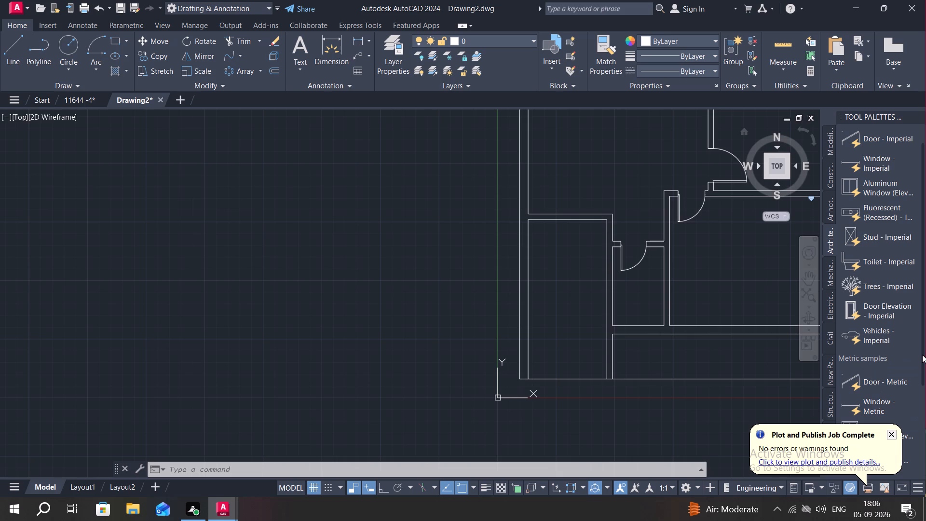
pyautogui.scroll(1, 634, 255)
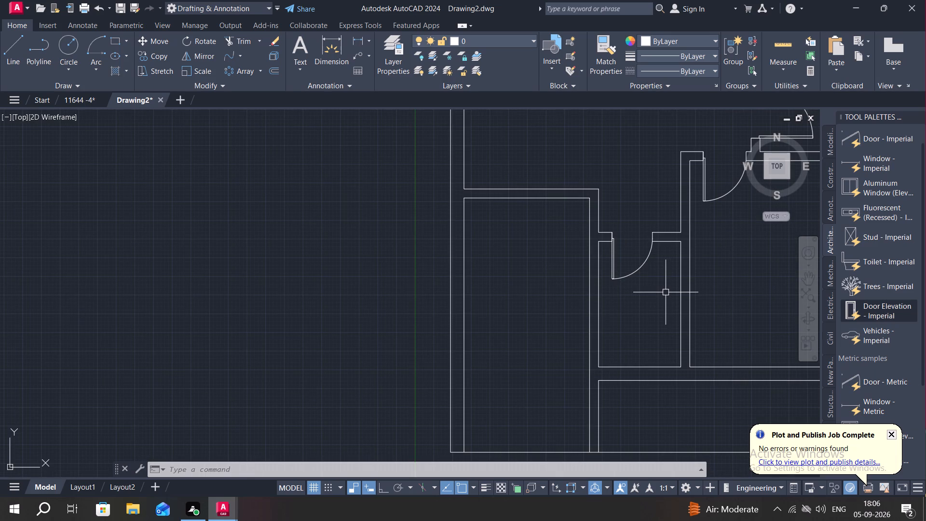
pyautogui.press('Escape')
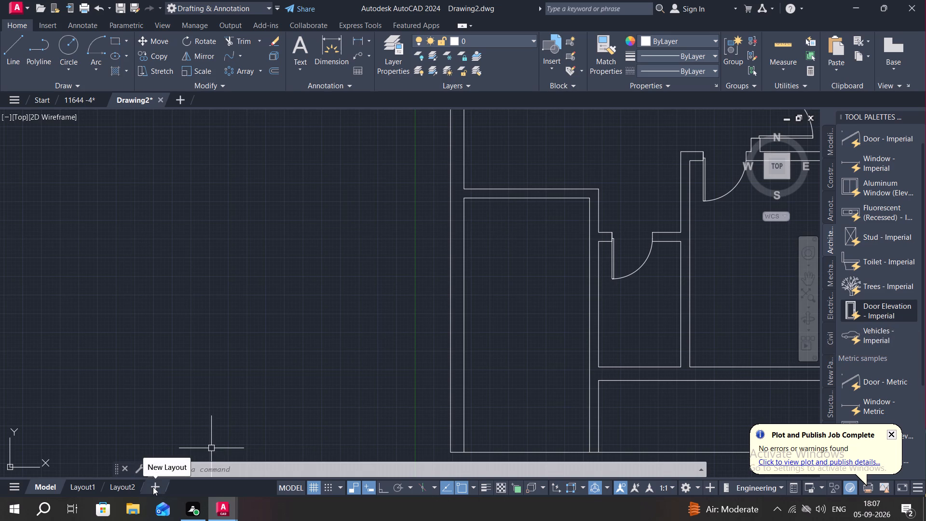
pyautogui.scroll(1, 237, 520)
pyautogui.scroll(-1, 429, 337)
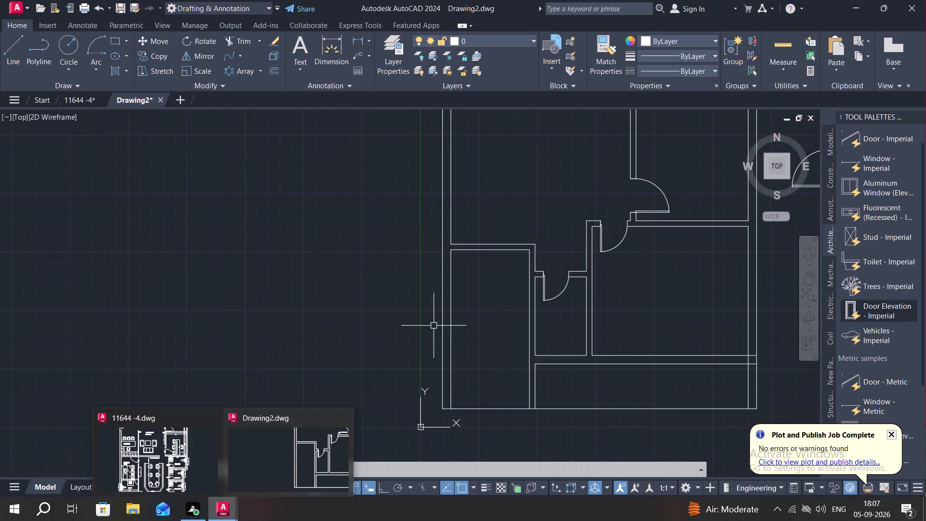
pyautogui.scroll(-2, 434, 326)
pyautogui.moveTo(446, 269); pyautogui.dragTo(452, 310, button='middle')
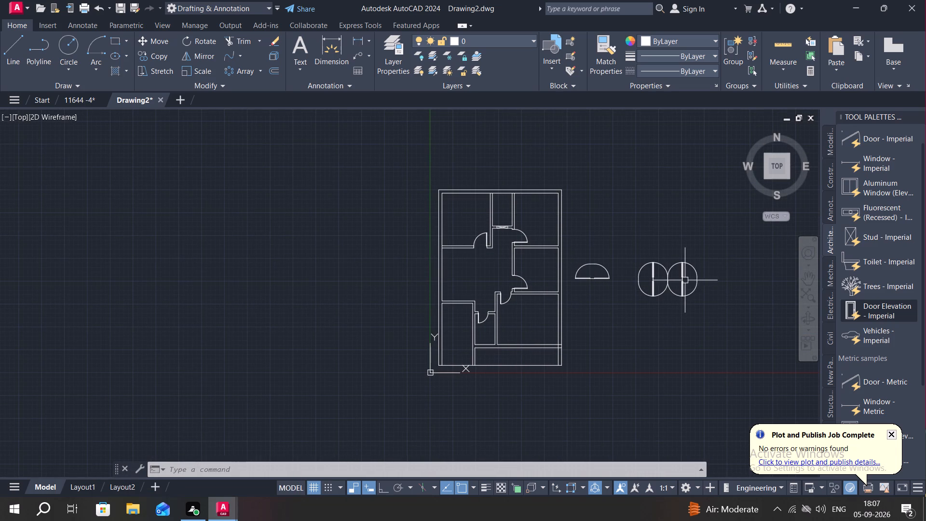
# Copy the upper-right door leaf and swing from the spare door blocks onto the southwest room's north partition, near the west wall.
pyautogui.scroll(2, 661, 276)
pyautogui.write('CO')
pyautogui.press('space')
pyautogui.click(668, 257)
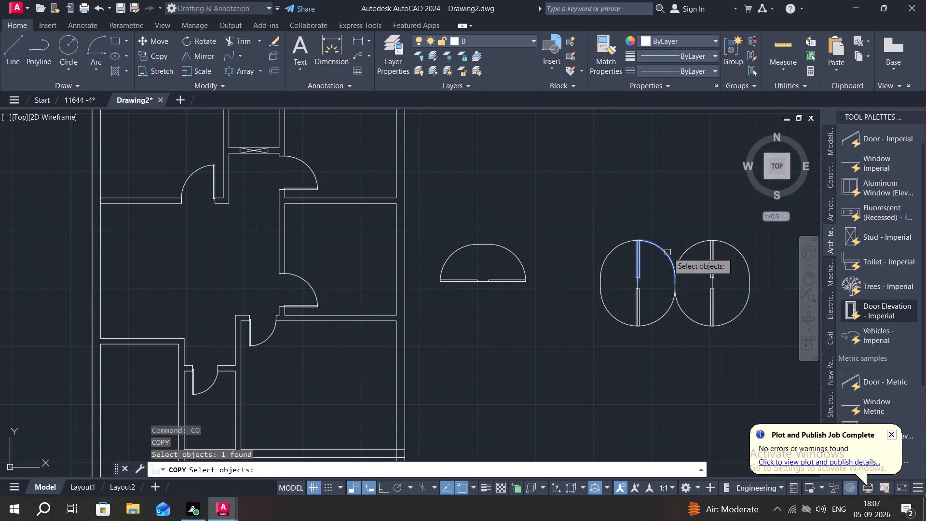
pyautogui.rightClick(667, 252)
pyautogui.click(638, 276)
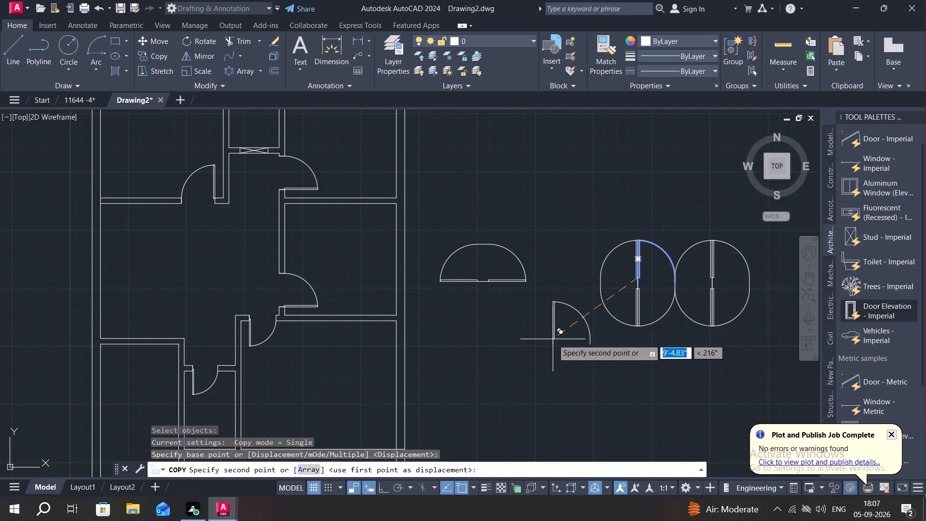
pyautogui.moveTo(500, 320); pyautogui.dragTo(837, 206, button='middle')
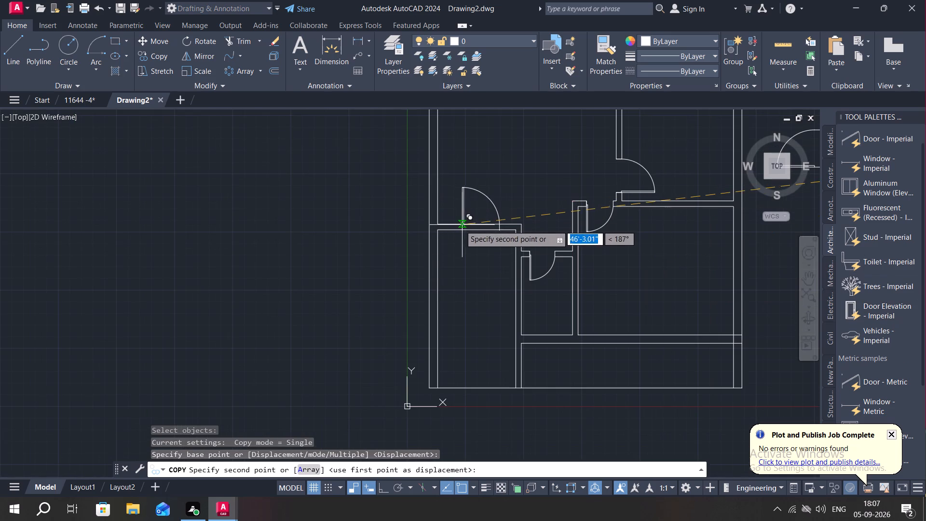
pyautogui.scroll(3, 458, 226)
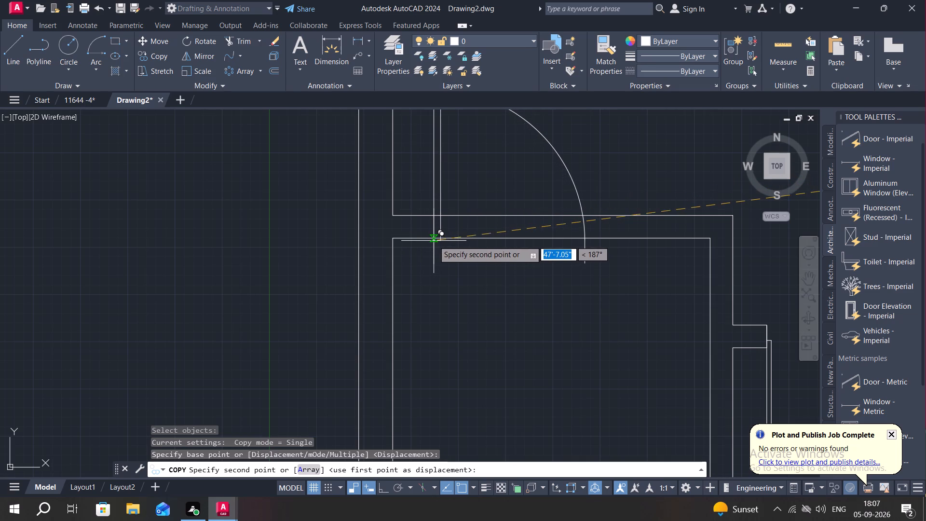
pyautogui.click(434, 241)
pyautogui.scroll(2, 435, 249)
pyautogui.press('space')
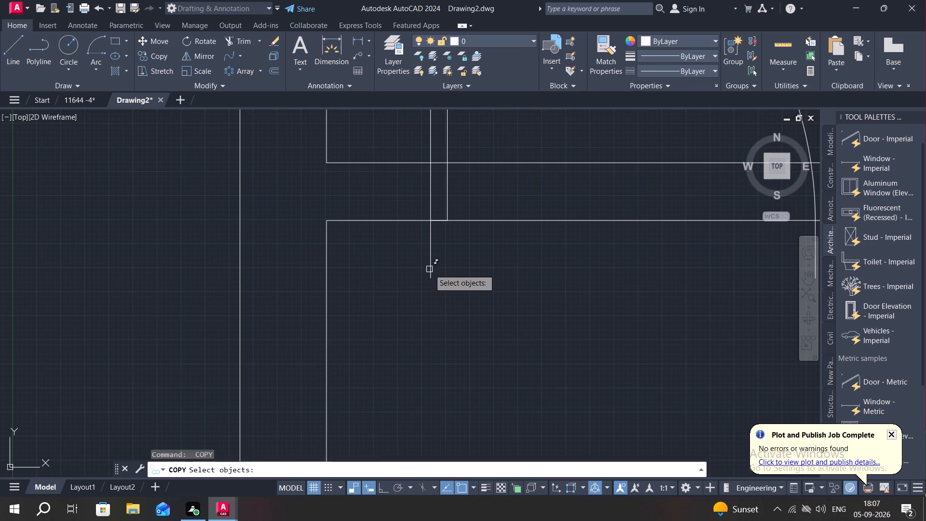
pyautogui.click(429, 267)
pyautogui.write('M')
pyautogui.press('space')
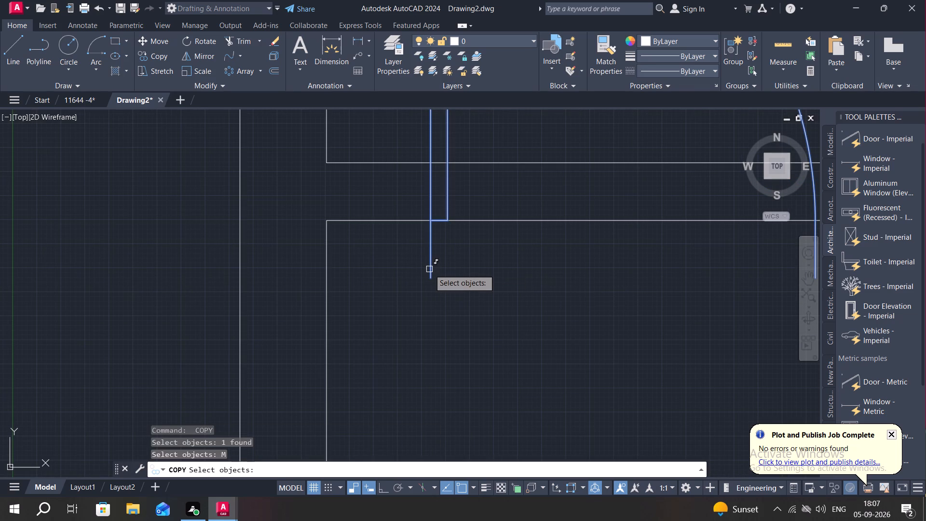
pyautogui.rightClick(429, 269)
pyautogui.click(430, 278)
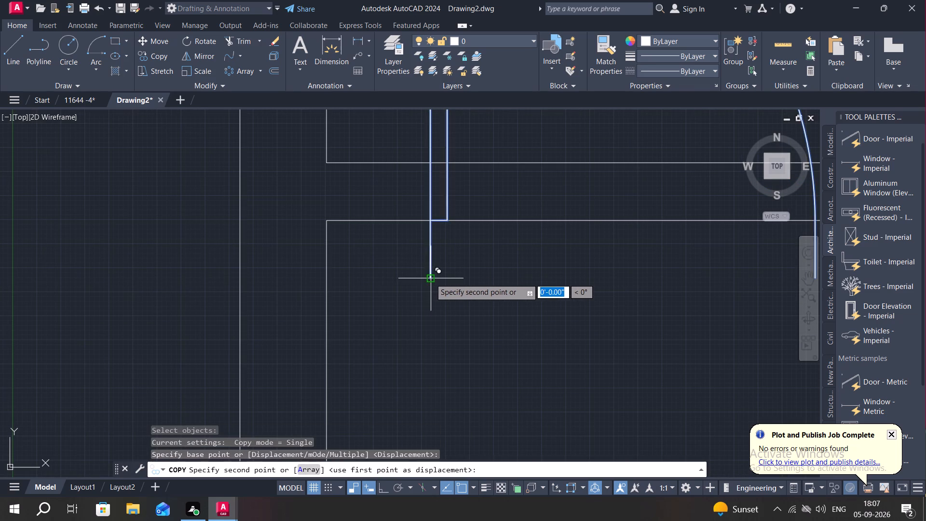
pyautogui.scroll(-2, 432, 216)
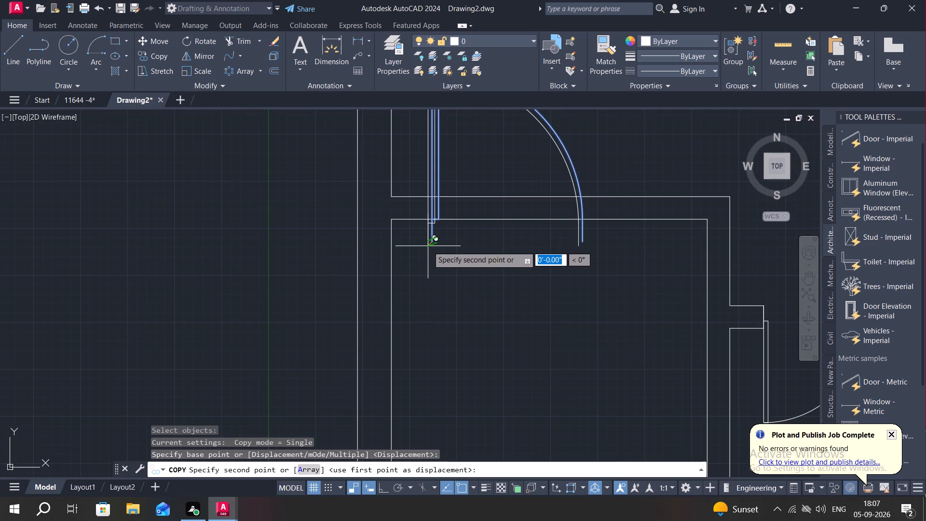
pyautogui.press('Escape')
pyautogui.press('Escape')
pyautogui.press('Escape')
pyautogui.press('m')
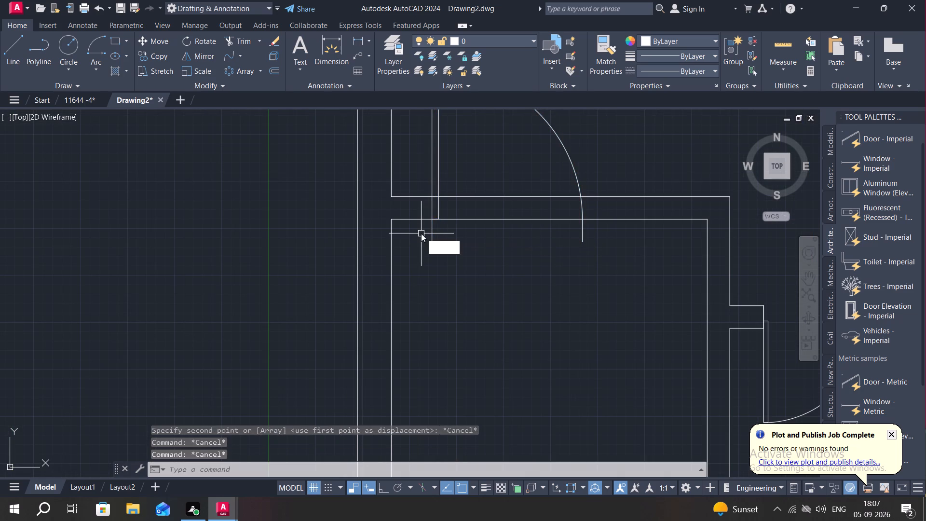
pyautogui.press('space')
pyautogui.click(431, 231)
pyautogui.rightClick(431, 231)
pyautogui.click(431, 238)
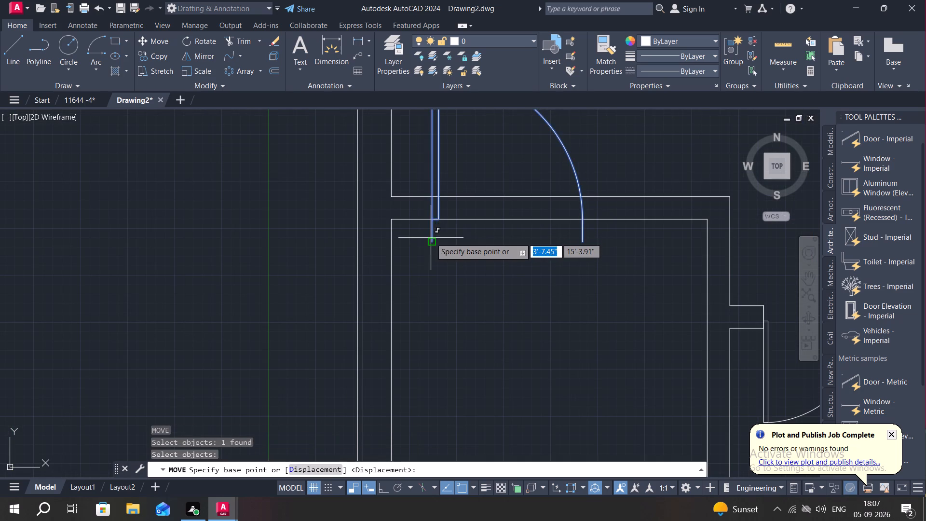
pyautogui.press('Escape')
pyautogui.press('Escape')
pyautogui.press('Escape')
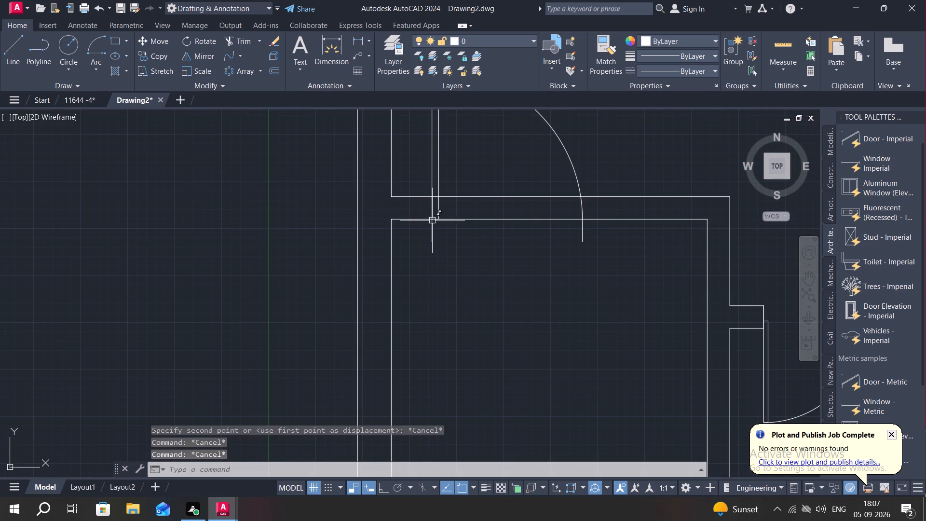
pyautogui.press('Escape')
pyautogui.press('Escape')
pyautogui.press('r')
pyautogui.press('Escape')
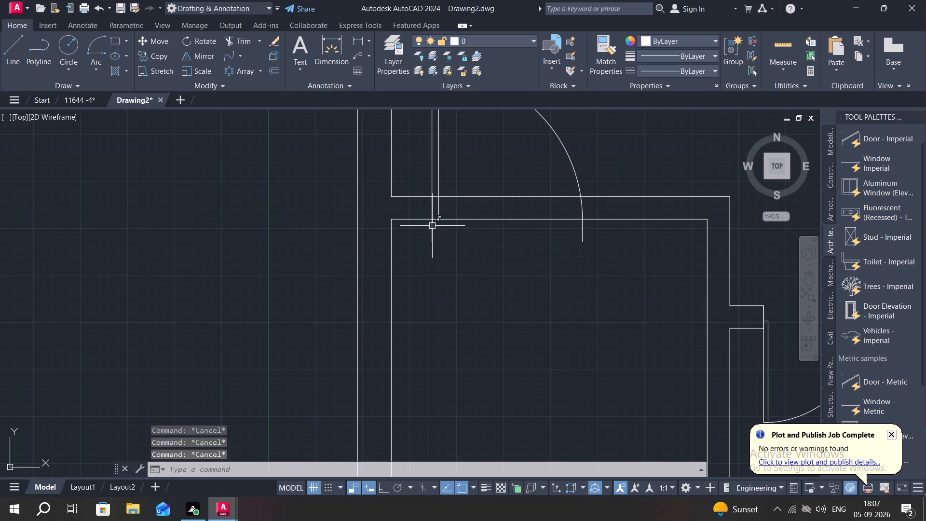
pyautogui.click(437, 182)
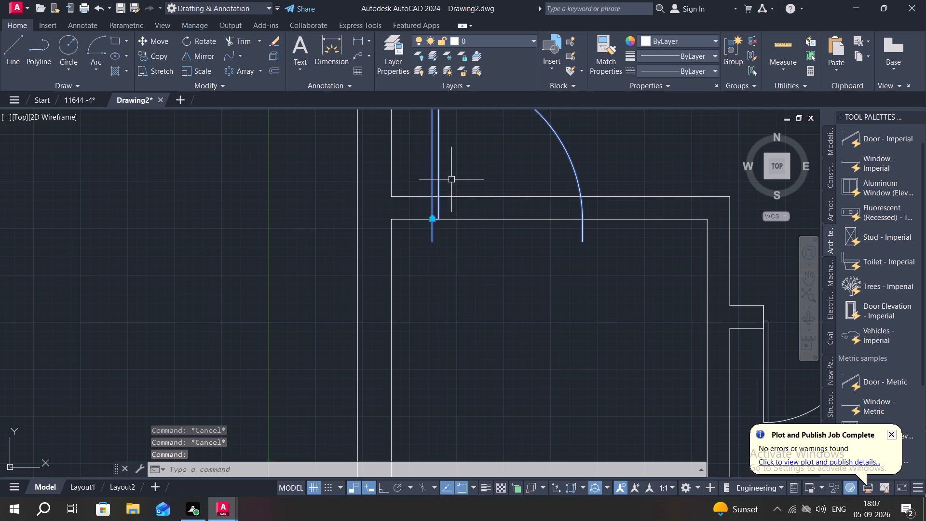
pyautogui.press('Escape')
# Copy the placed door from its lower jamb end to the south face of the southwest room's north partition.
pyautogui.press('c')
pyautogui.press('o')
pyautogui.press('space')
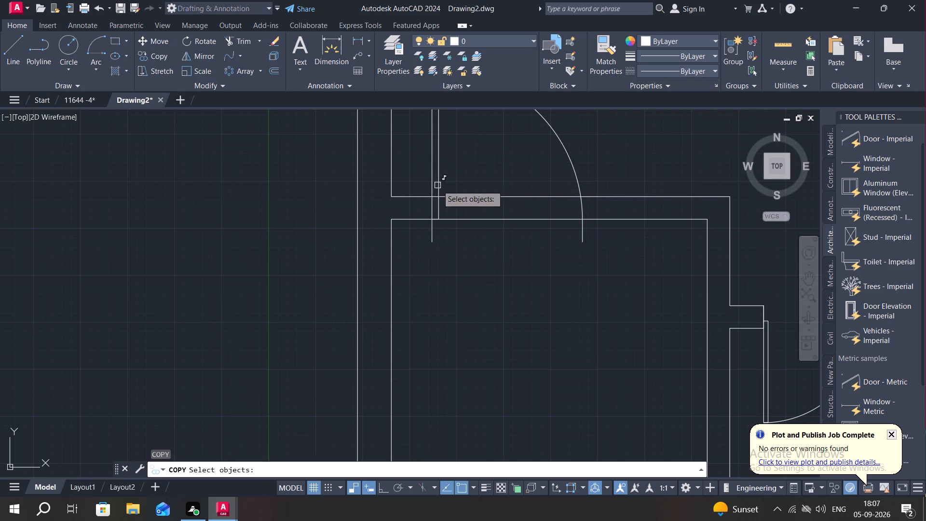
pyautogui.click(437, 185)
pyautogui.rightClick(437, 185)
pyautogui.click(433, 240)
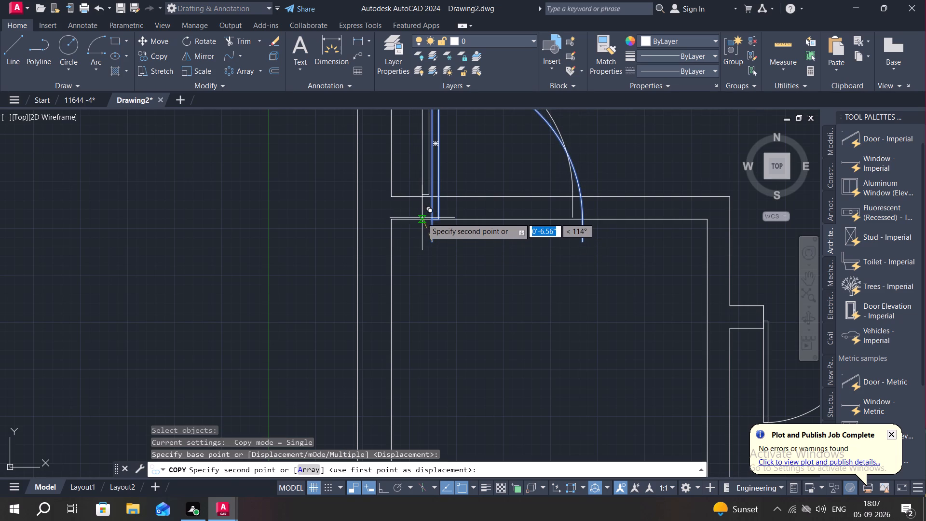
pyautogui.click(422, 220)
pyautogui.press('Escape')
# Delete the first door copy, whose jamb end extends below the southwest room's north partition.
pyautogui.click(430, 227)
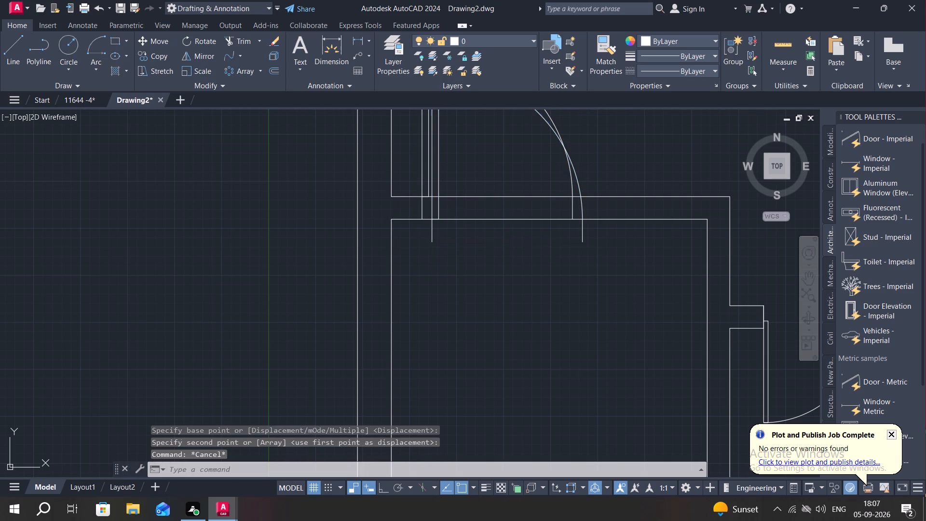
pyautogui.press('Delete')
# Copy the door from the southwest room's north partition straight down onto the outer line of the south wall.
pyautogui.moveTo(443, 234); pyautogui.dragTo(456, 288, button='middle')
pyautogui.scroll(-1, 456, 288)
pyautogui.moveTo(453, 302); pyautogui.dragTo(441, 217, button='middle')
pyautogui.write('CO')
pyautogui.press('space')
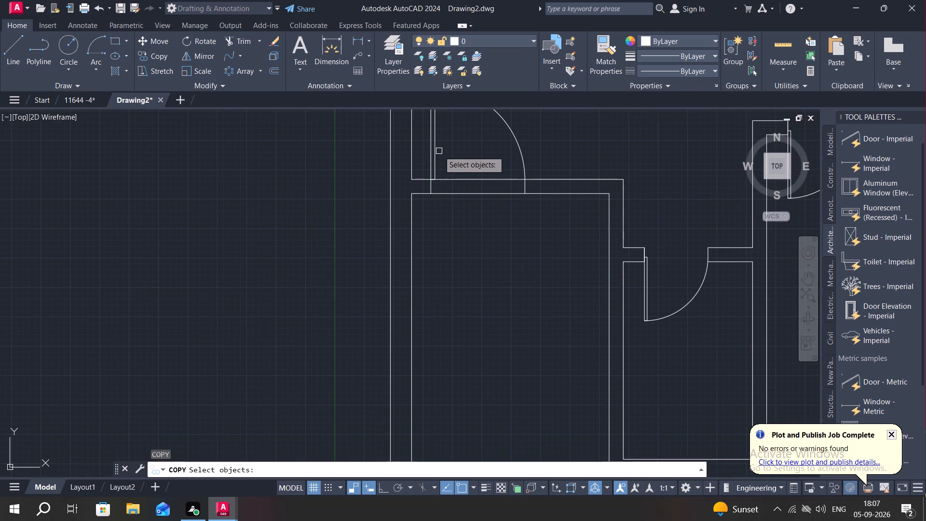
pyautogui.click(436, 152)
pyautogui.rightClick(436, 152)
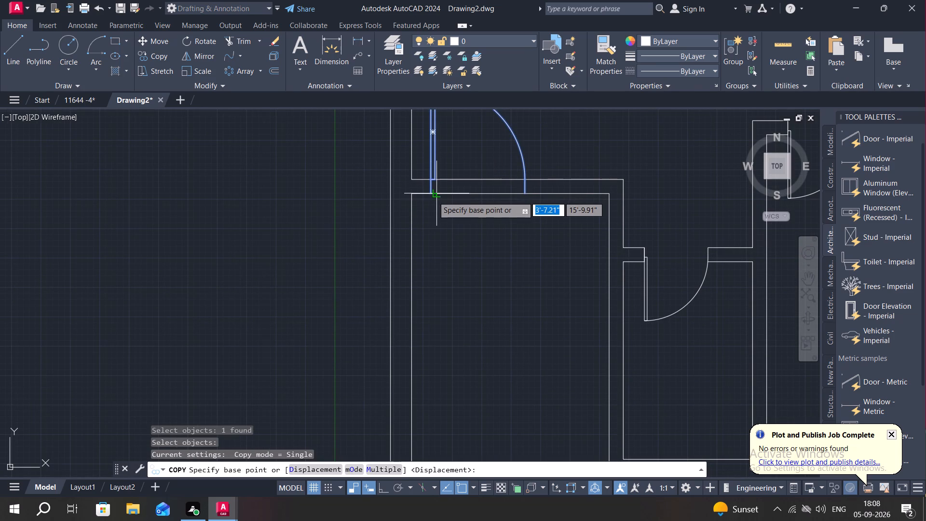
pyautogui.click(428, 196)
pyautogui.press('F8')
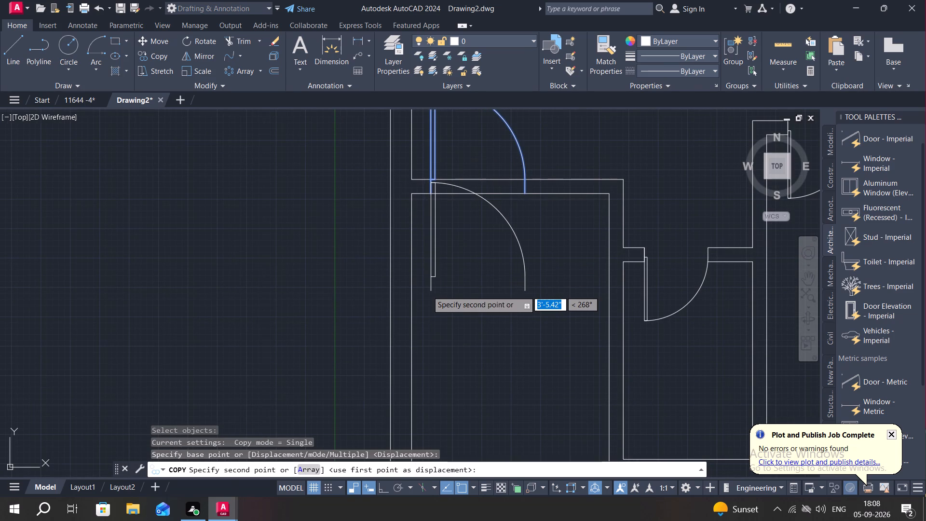
pyautogui.scroll(-2, 472, 478)
pyautogui.moveTo(464, 420); pyautogui.dragTo(486, 180, button='middle')
pyautogui.scroll(-1, 464, 420)
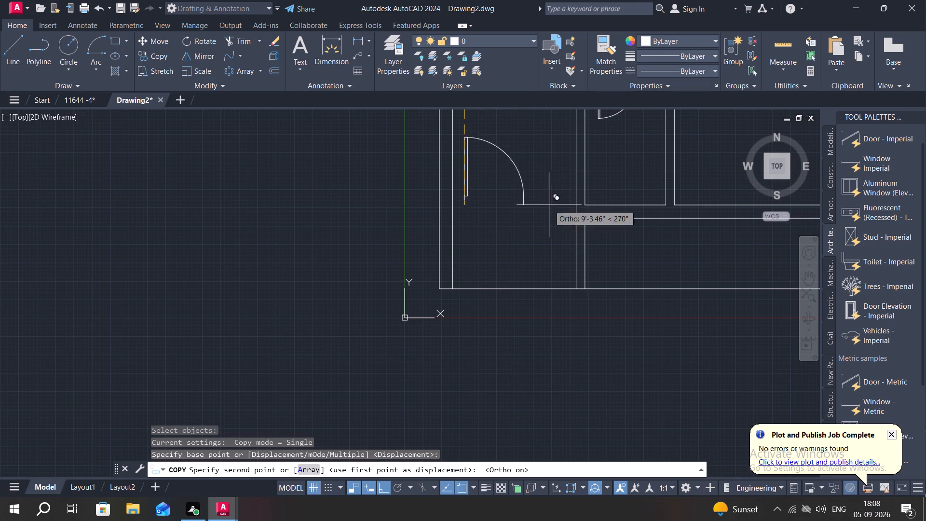
pyautogui.scroll(1, 512, 289)
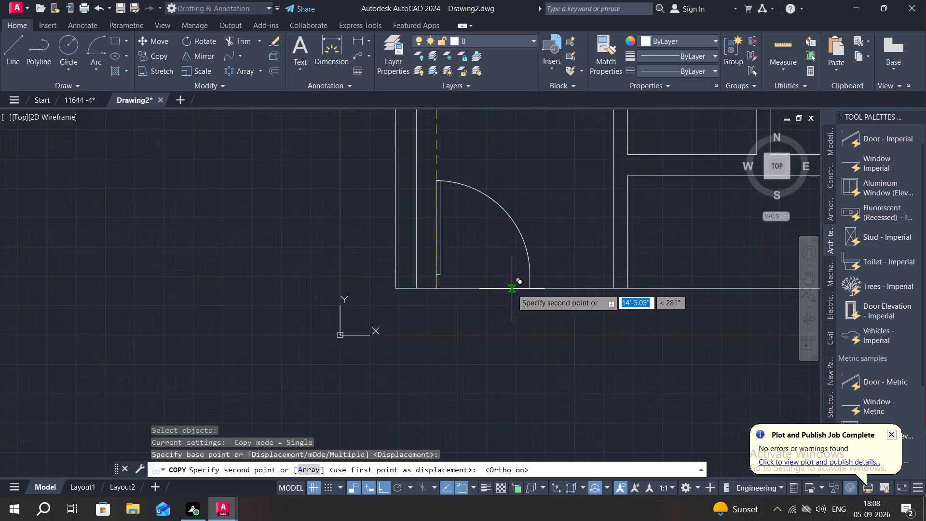
pyautogui.scroll(1, 512, 289)
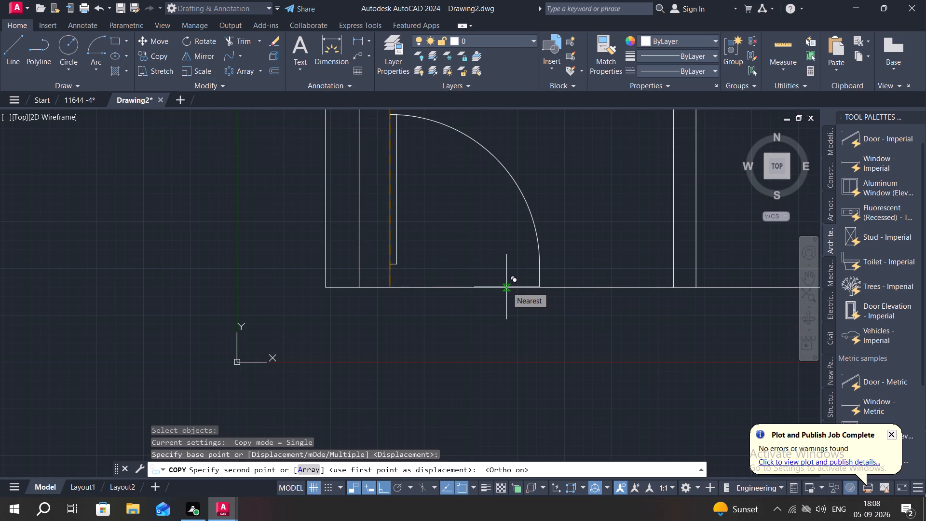
pyautogui.click(506, 287)
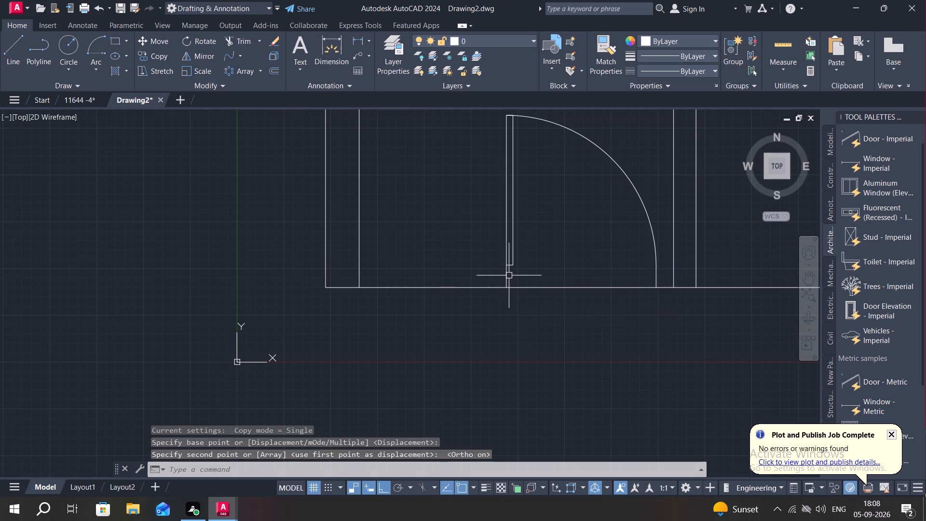
pyautogui.moveTo(509, 275); pyautogui.dragTo(514, 304, button='middle')
pyautogui.scroll(-1, 514, 304)
pyautogui.press('Escape')
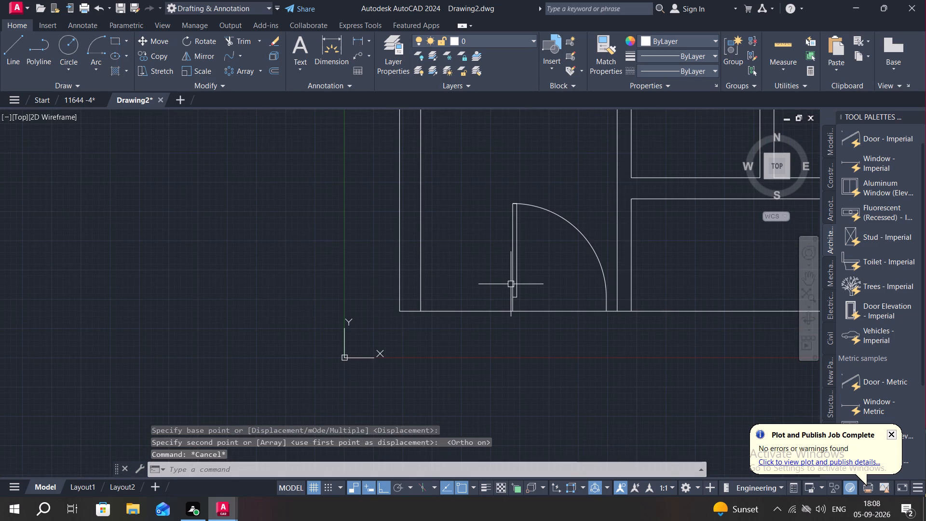
# Move the copied south-wall door horizontally westward, leaving a short stretch of wall between it and the west wall.
pyautogui.write('M')
pyautogui.press('space')
pyautogui.click(512, 284)
pyautogui.rightClick(512, 284)
pyautogui.click(512, 284)
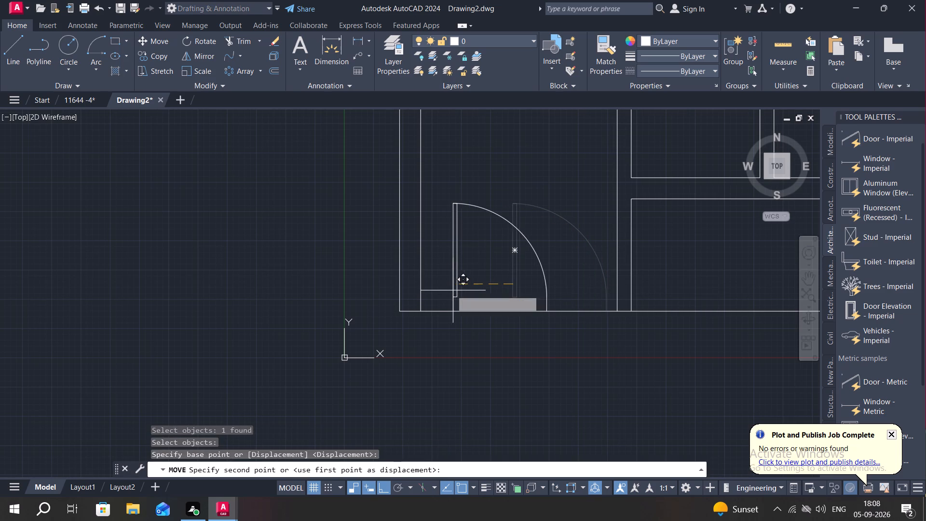
pyautogui.click(442, 291)
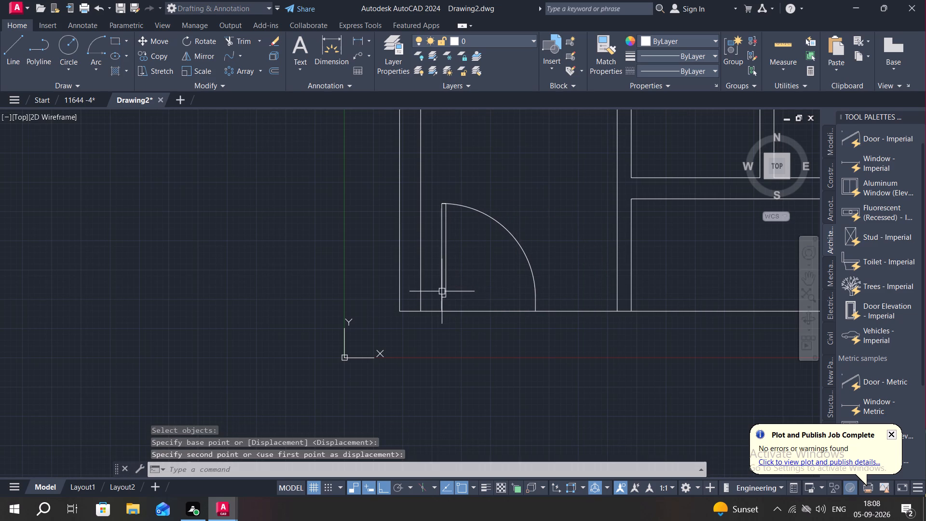
pyautogui.press('Escape')
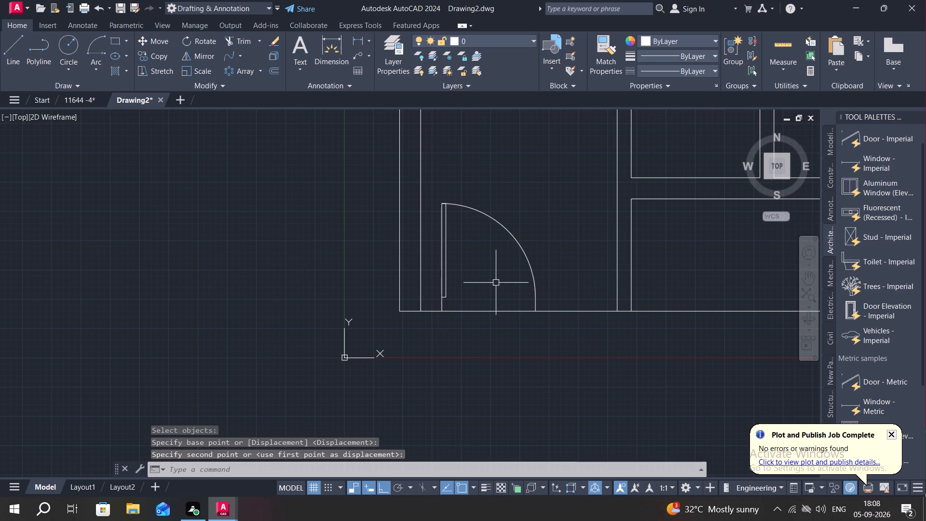
# Offset the outer south wall line 9" inward to form the wall's inner face.
pyautogui.write('O')
pyautogui.press('space')
pyautogui.press('9')
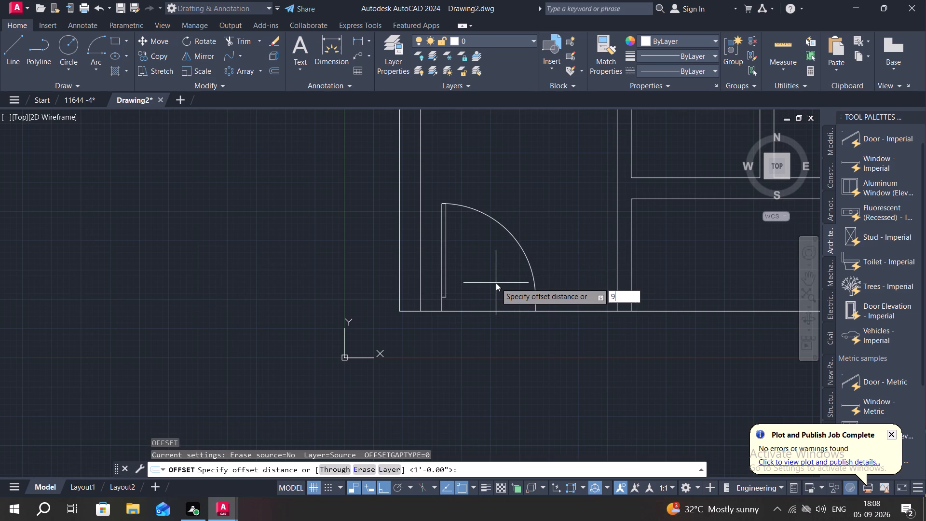
pyautogui.hotkey('shift', '"')
pyautogui.press('space')
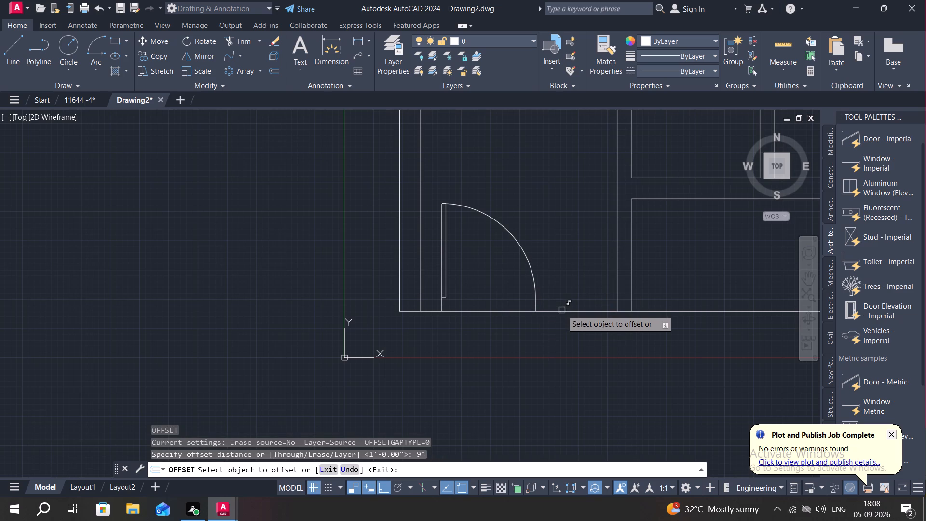
pyautogui.click(562, 310)
pyautogui.click(556, 271)
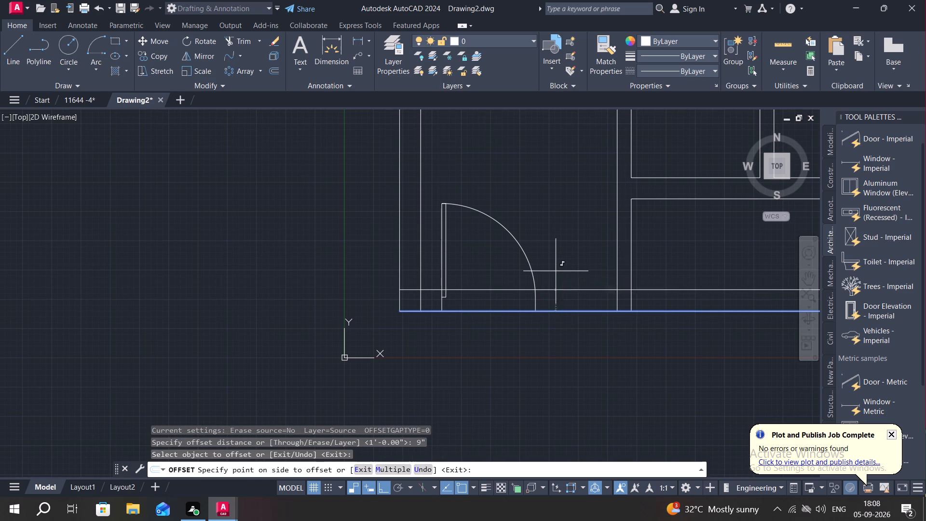
pyautogui.press('Escape')
# Trim away the new inner south wall line east of the southwest room, including its stub at the southeast corner.
pyautogui.moveTo(733, 288); pyautogui.dragTo(558, 306, button='middle')
pyautogui.scroll(-2, 552, 305)
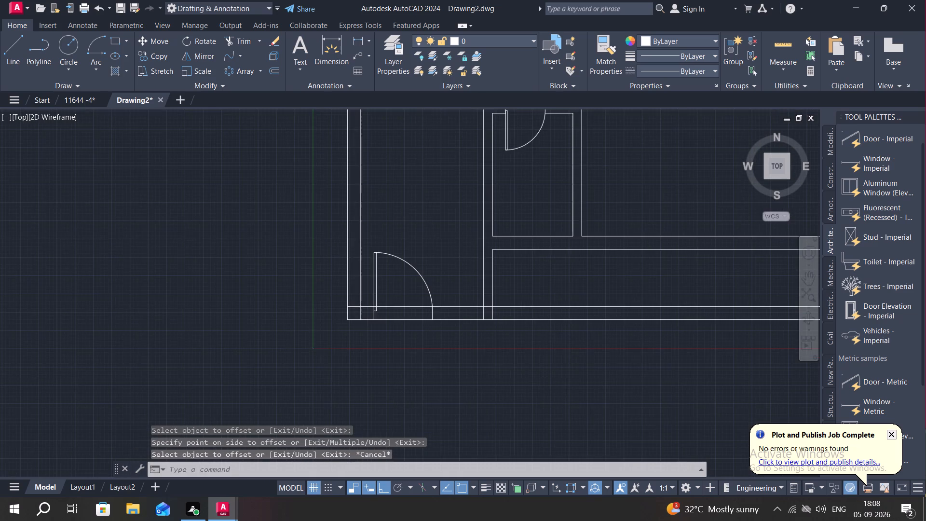
pyautogui.write('TR')
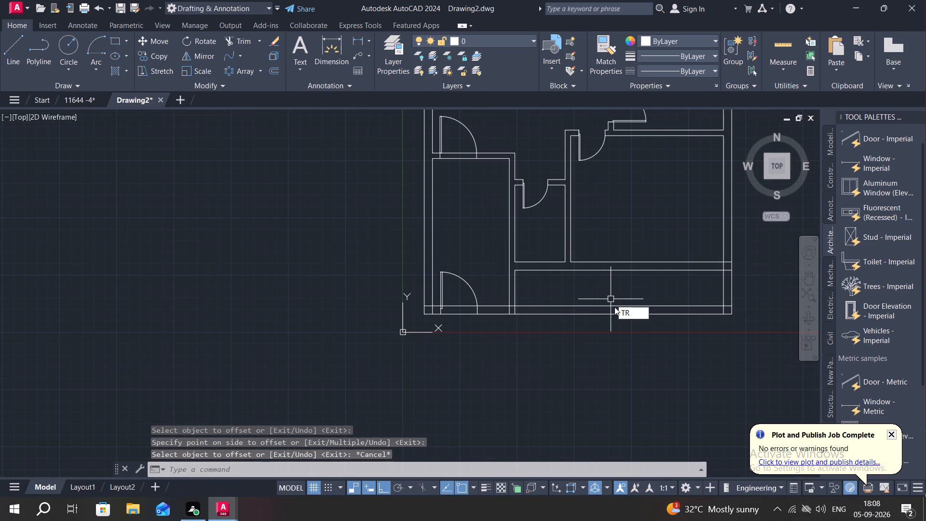
pyautogui.press('space')
pyautogui.click(612, 308)
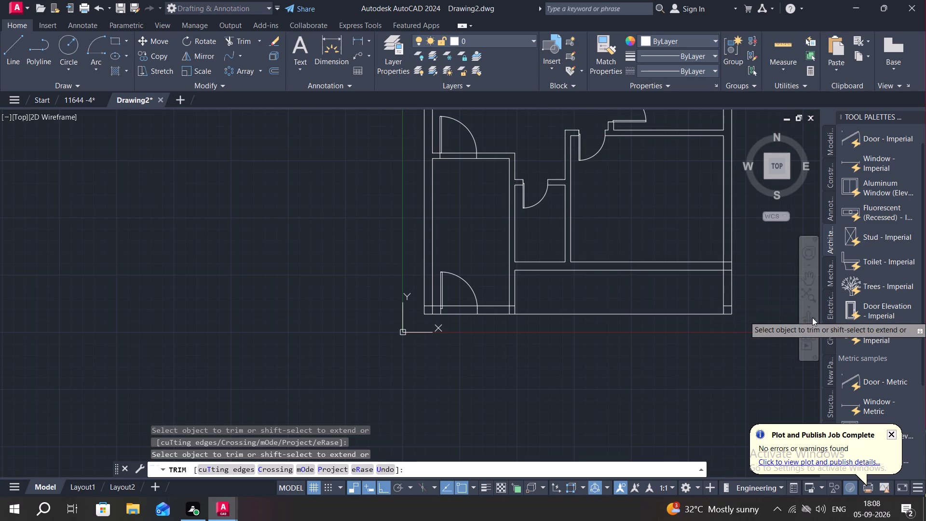
pyautogui.scroll(3, 739, 309)
pyautogui.click(695, 301)
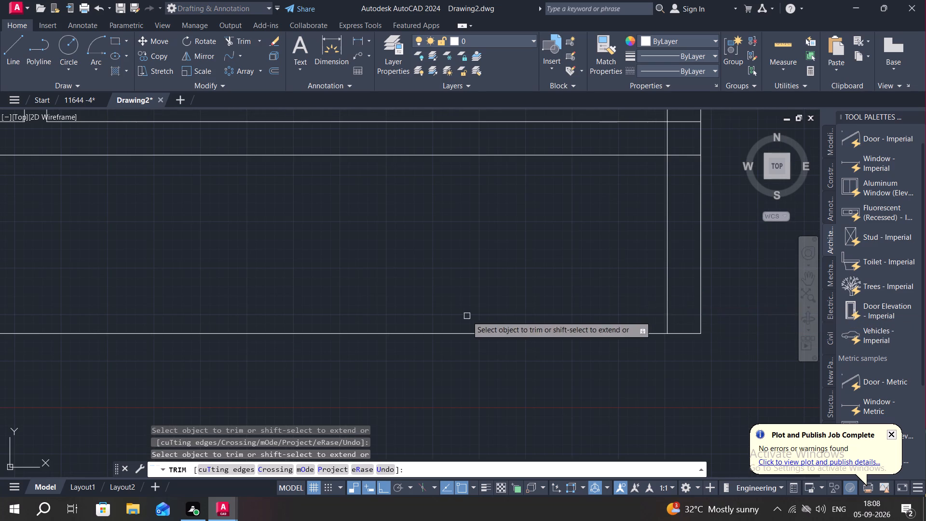
# Trim the inner south wall line across the door opening and leaf, and clean up the overlapping lines at the southwest corner.
pyautogui.scroll(-2, 463, 313)
pyautogui.moveTo(346, 284); pyautogui.dragTo(722, 284, button='middle')
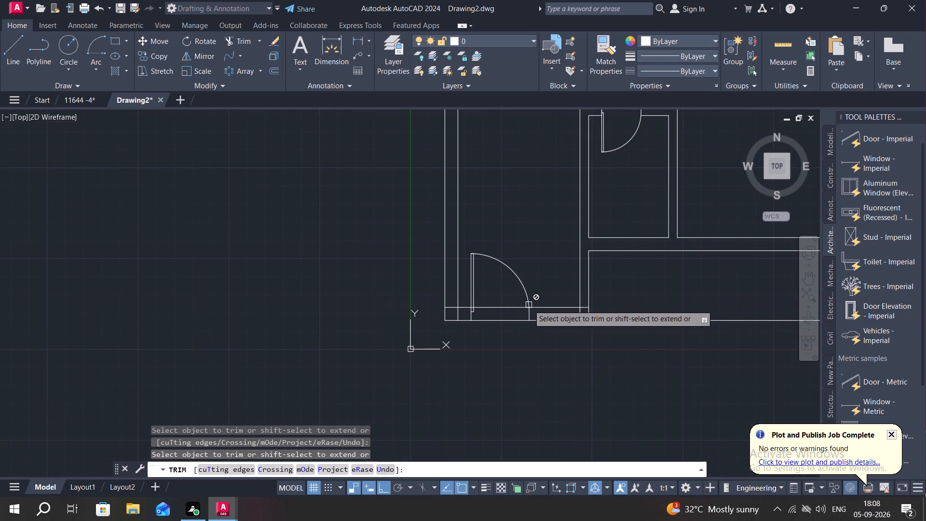
pyautogui.click(510, 309)
pyautogui.scroll(3, 441, 303)
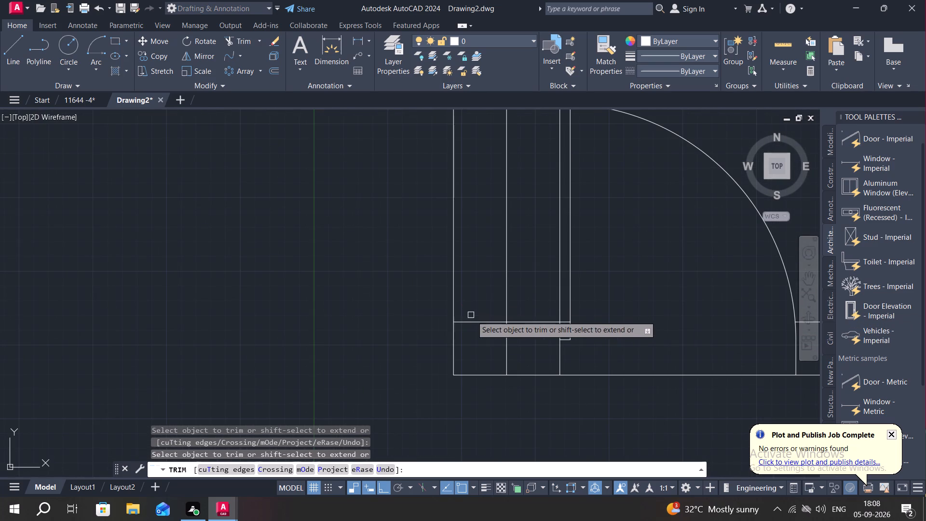
pyautogui.click(473, 323)
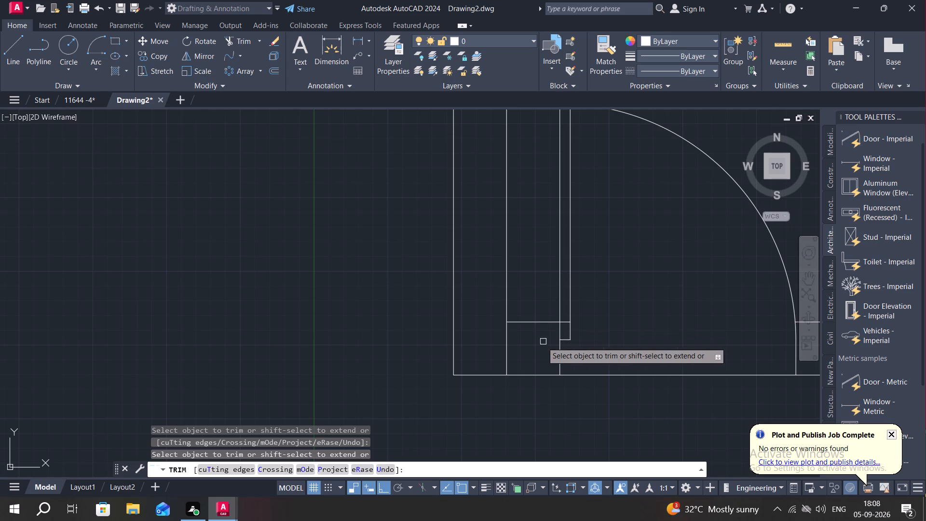
pyautogui.click(507, 343)
pyautogui.click(564, 324)
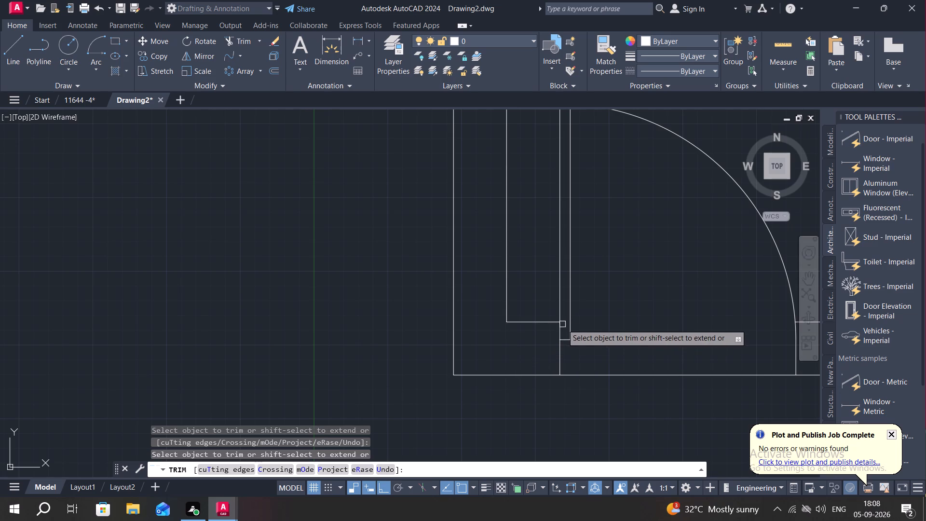
# Trim the overlapping line ends where the southwest room's east partition meets the inner south wall line.
pyautogui.scroll(-2, 647, 324)
pyautogui.moveTo(647, 324); pyautogui.dragTo(559, 309, button='middle')
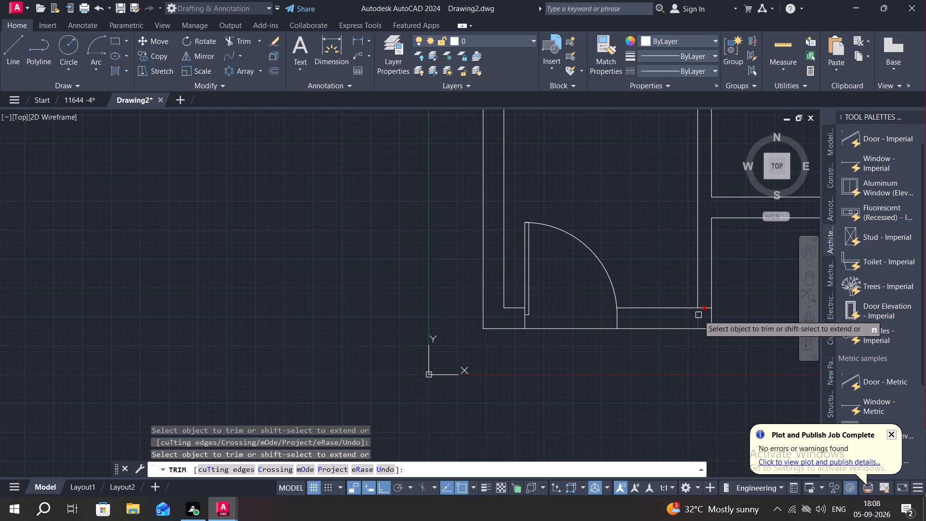
pyautogui.scroll(2, 699, 316)
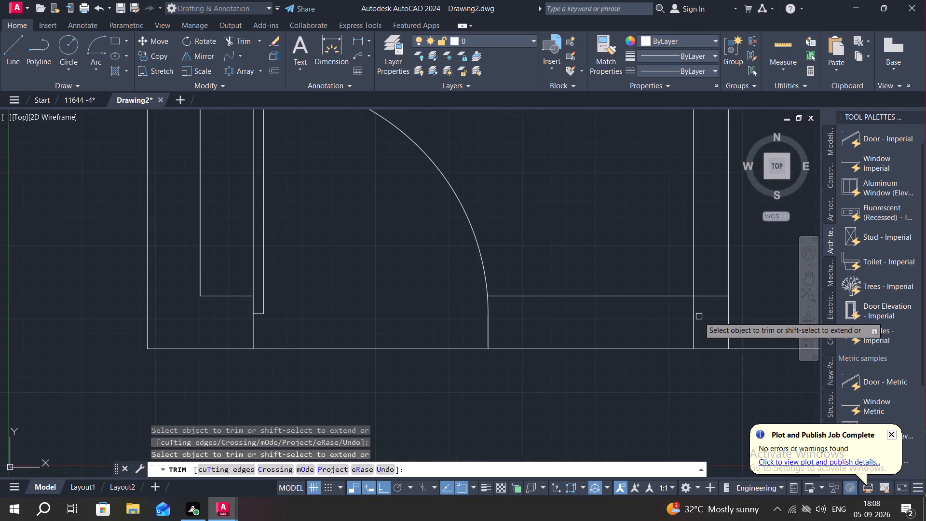
pyautogui.click(693, 319)
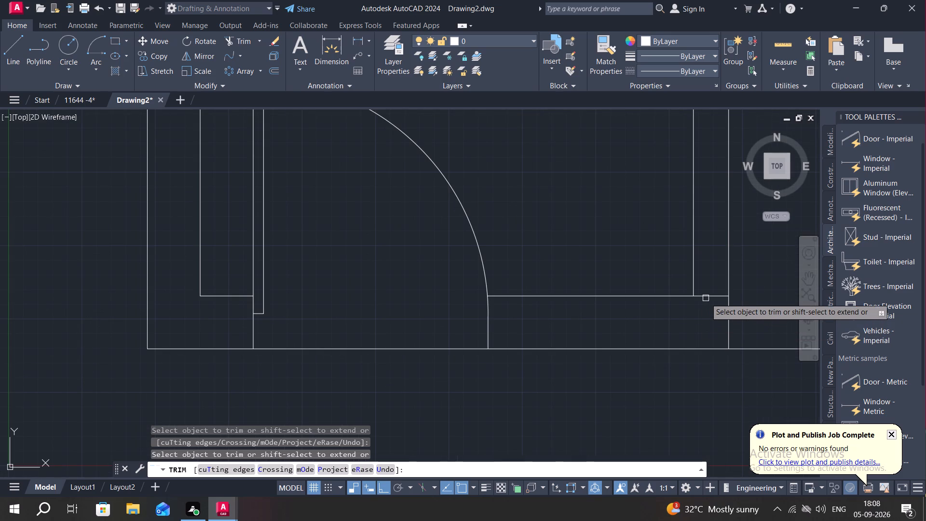
pyautogui.click(707, 293)
pyautogui.press('Escape')
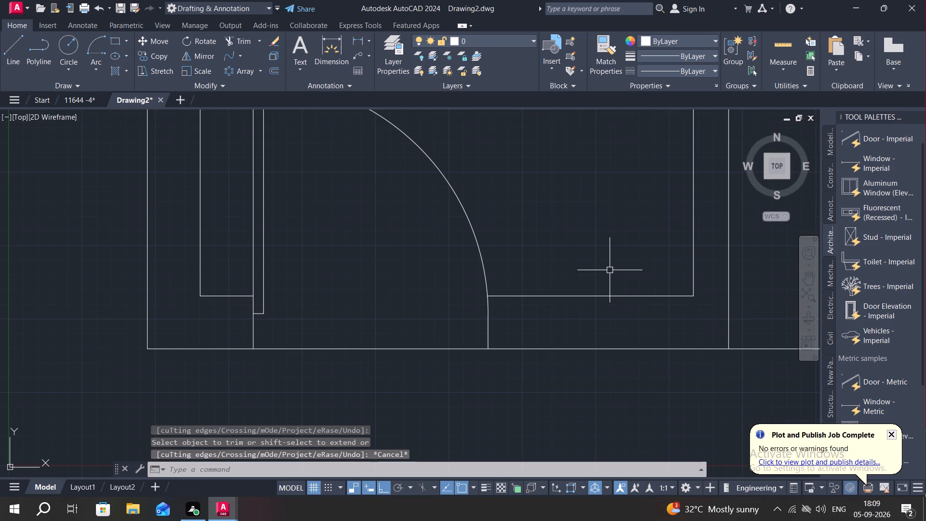
# Draw a vertical line across the south wall thickness, a short distance west of the southwest room's east partition.
pyautogui.write('L')
pyautogui.press('space')
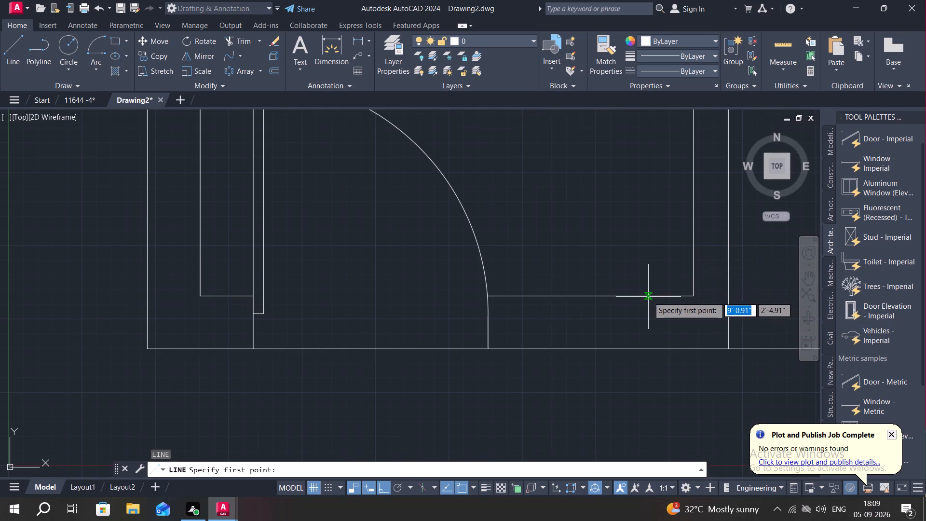
pyautogui.click(648, 297)
pyautogui.click(649, 349)
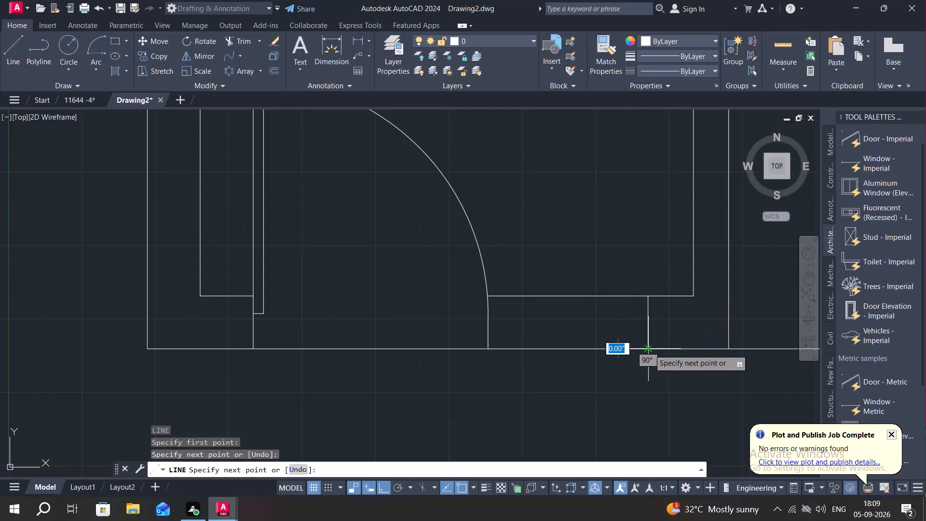
pyautogui.press('Escape')
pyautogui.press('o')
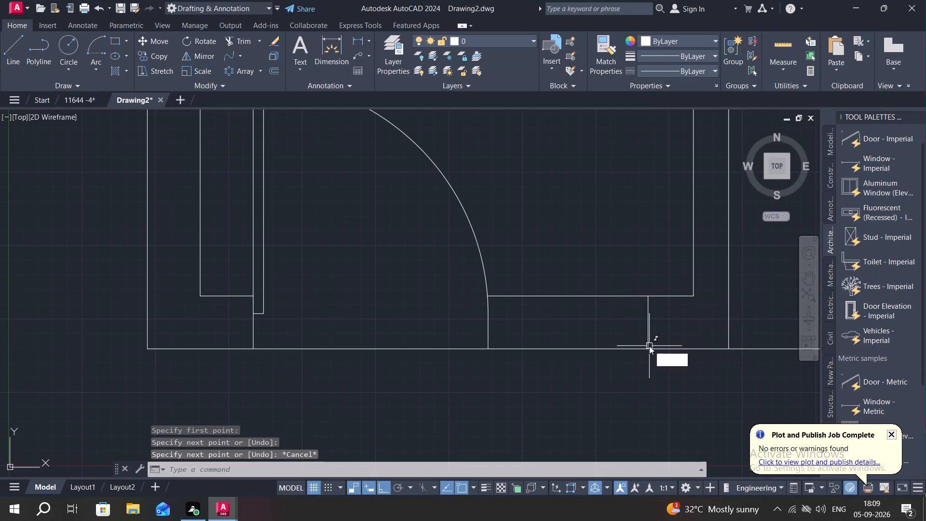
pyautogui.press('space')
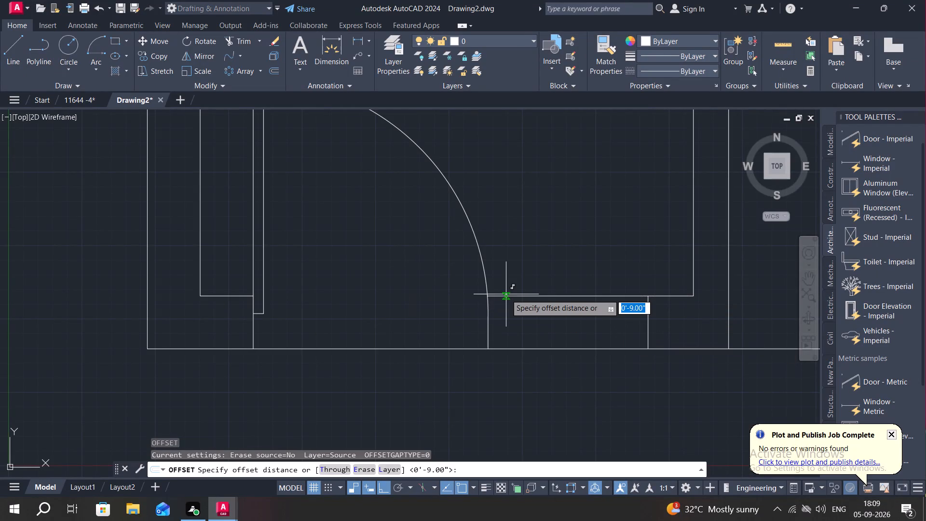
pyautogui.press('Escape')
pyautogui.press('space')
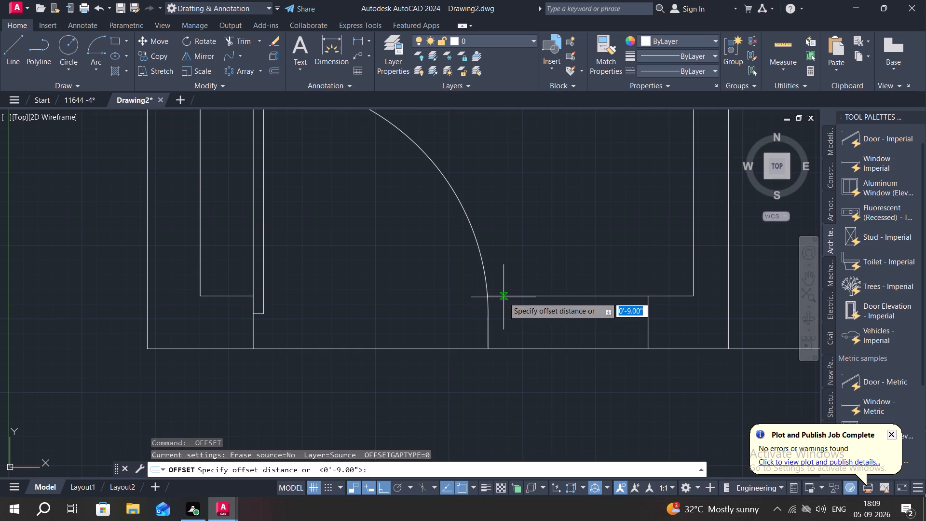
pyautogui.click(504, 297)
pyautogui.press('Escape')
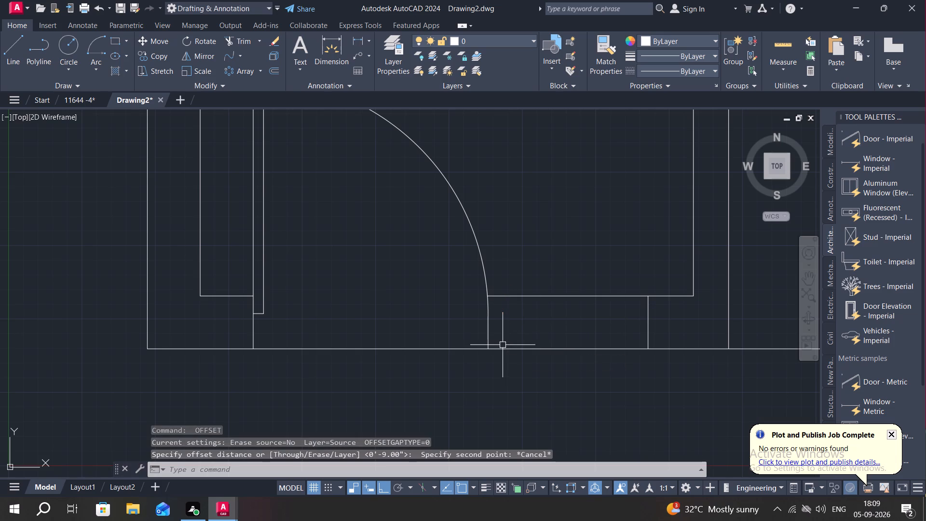
# Draw a second vertical line across the south wall thickness, just east of the door's east jamb.
pyautogui.write('L')
pyautogui.press('space')
pyautogui.click(502, 350)
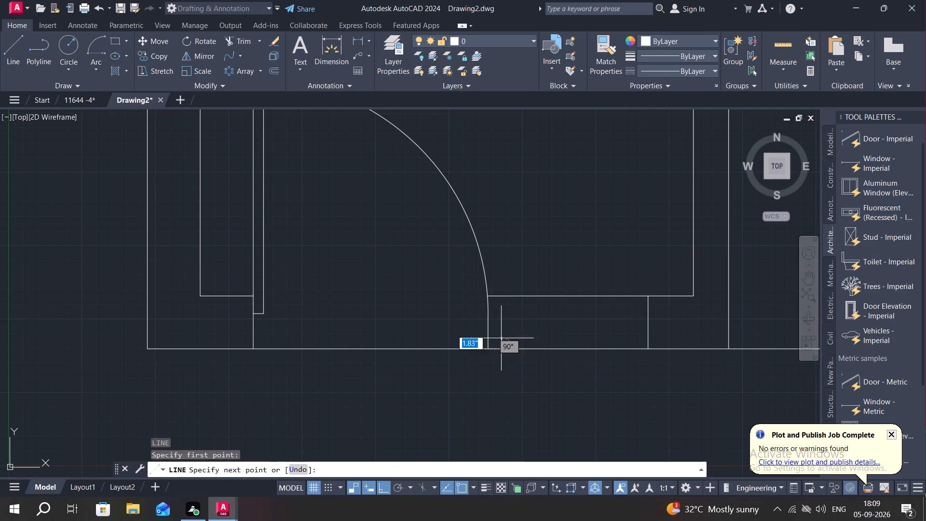
pyautogui.click(504, 299)
pyautogui.press('Escape')
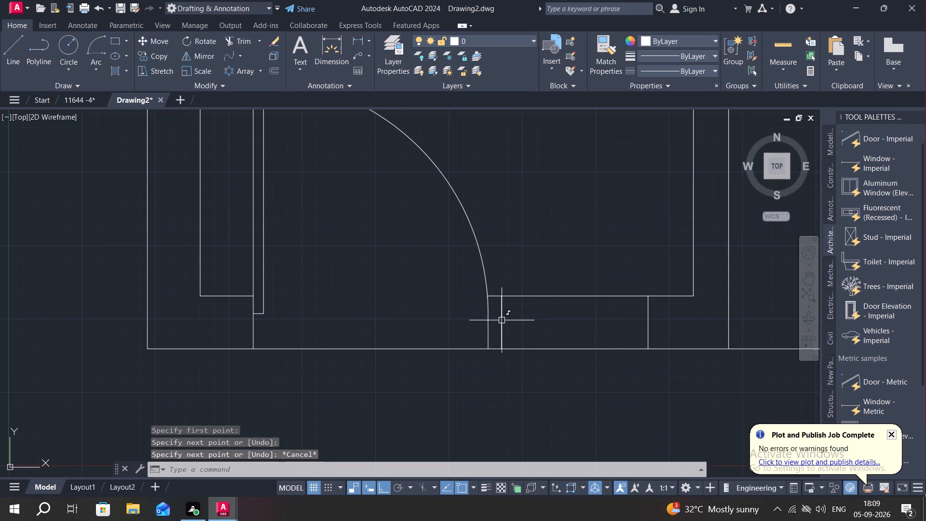
# Draw a horizontal line midway through the south wall thickness, connecting the two window jamb lines east of the door.
pyautogui.write('L')
pyautogui.press('space')
pyautogui.click(502, 321)
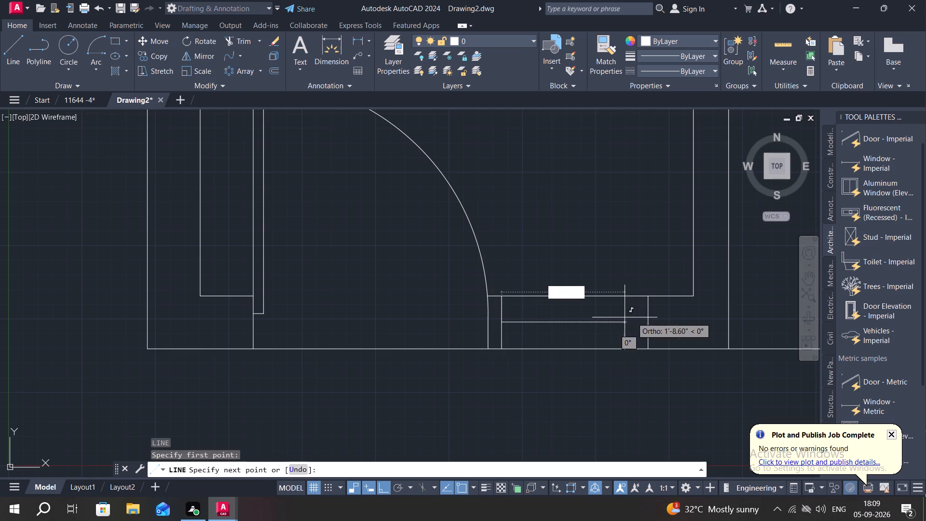
pyautogui.click(647, 323)
pyautogui.press('Escape')
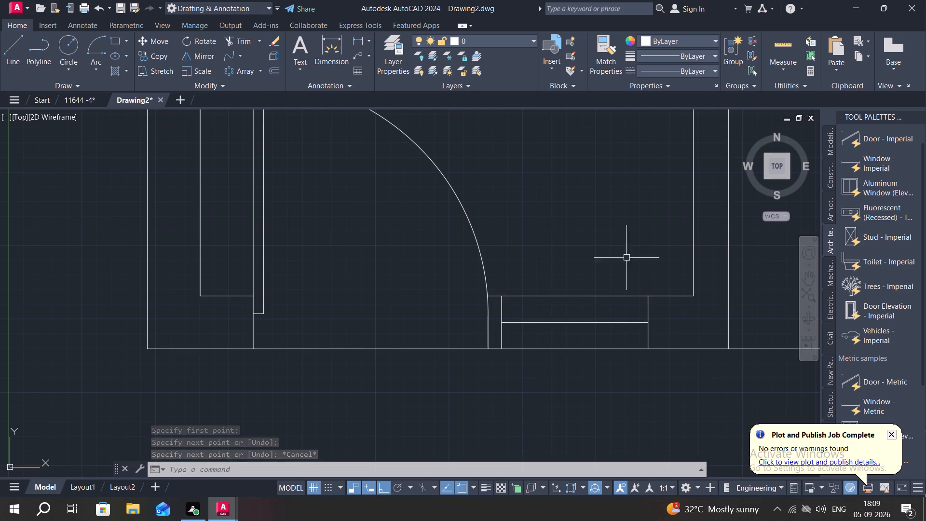
# Trim the upper line of the southwest room's north partition across the door opening.
pyautogui.scroll(-1, 671, 267)
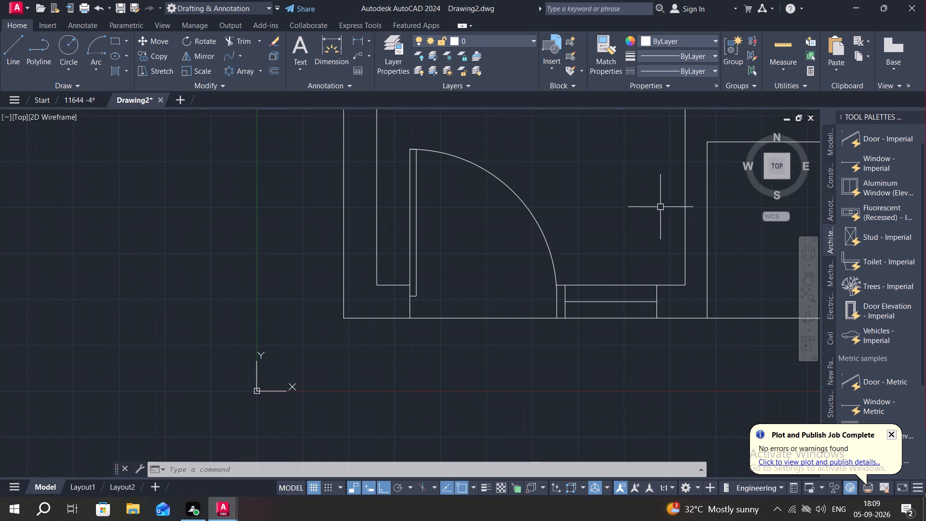
pyautogui.moveTo(662, 205); pyautogui.dragTo(641, 379, button='middle')
pyautogui.scroll(-1, 633, 434)
pyautogui.scroll(-1, 629, 339)
pyautogui.moveTo(621, 235); pyautogui.dragTo(657, 303, button='middle')
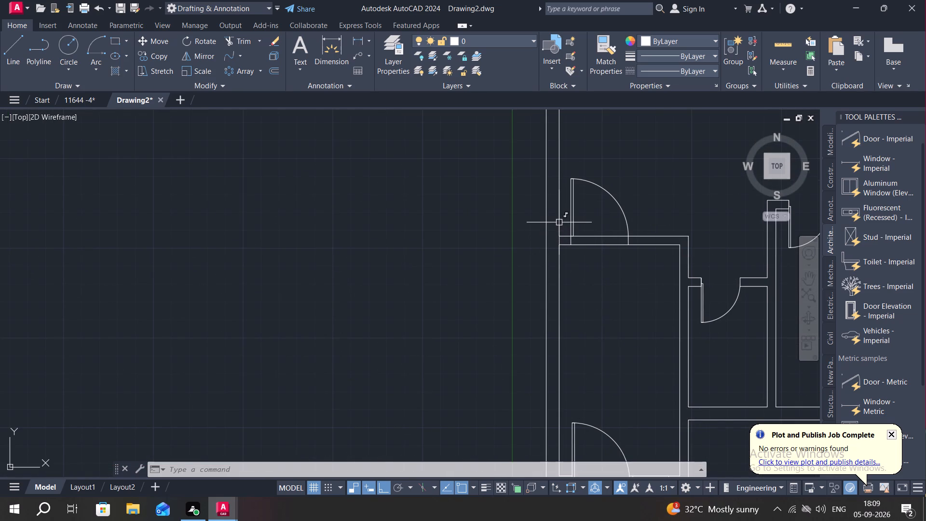
pyautogui.write('TR')
pyautogui.press('space')
pyautogui.click(579, 238)
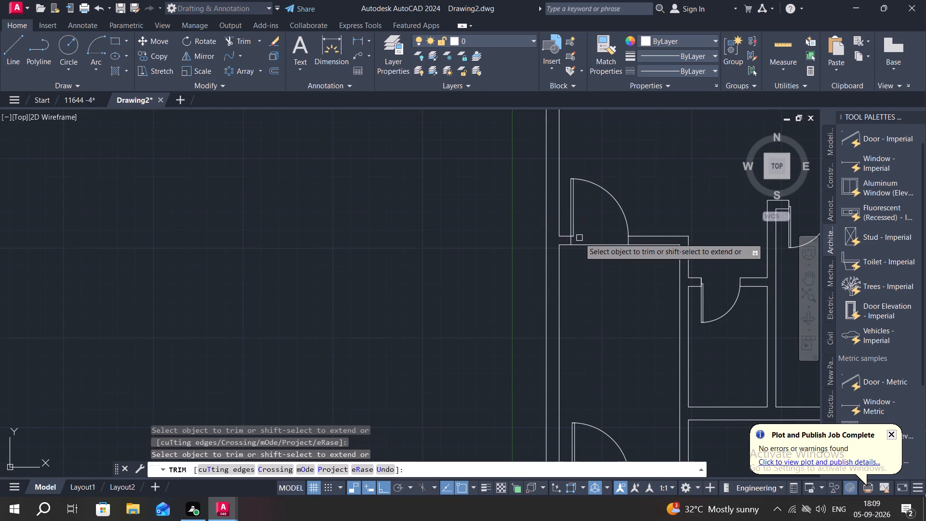
pyautogui.scroll(3, 579, 238)
pyautogui.press('Escape')
pyautogui.scroll(3, 548, 228)
pyautogui.press('Escape')
# Delete all the leftover door symbols lying east of the floor plan.
pyautogui.scroll(-1, 577, 264)
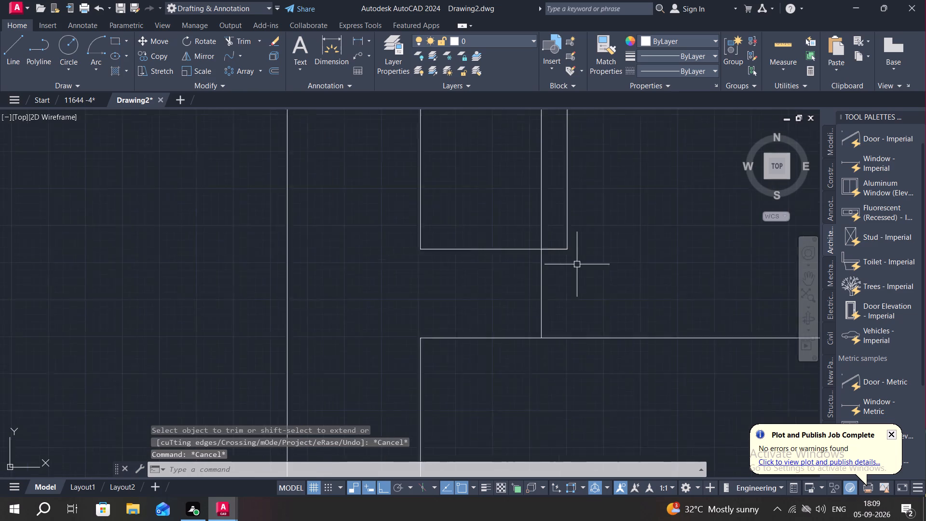
pyautogui.scroll(-3, 577, 264)
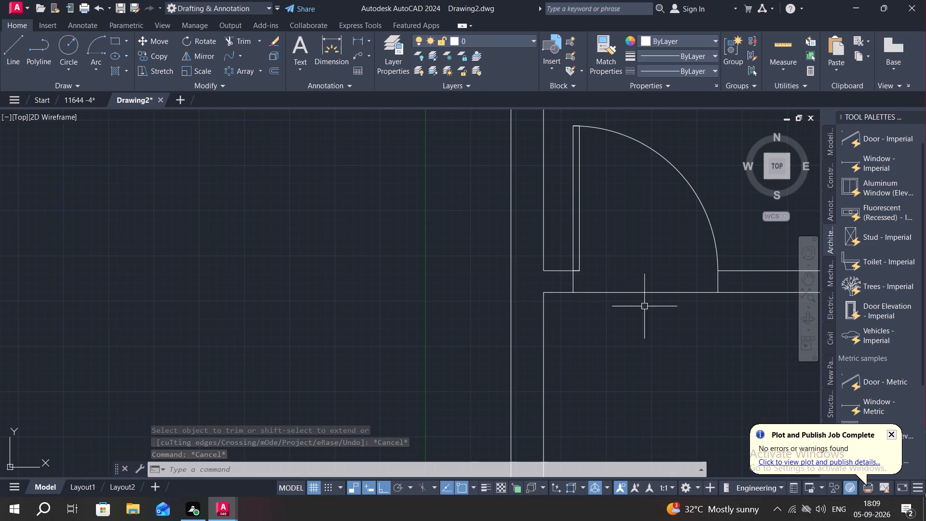
pyautogui.scroll(-1, 747, 381)
pyautogui.moveTo(699, 343); pyautogui.dragTo(677, 317, button='middle')
pyautogui.scroll(-2, 646, 340)
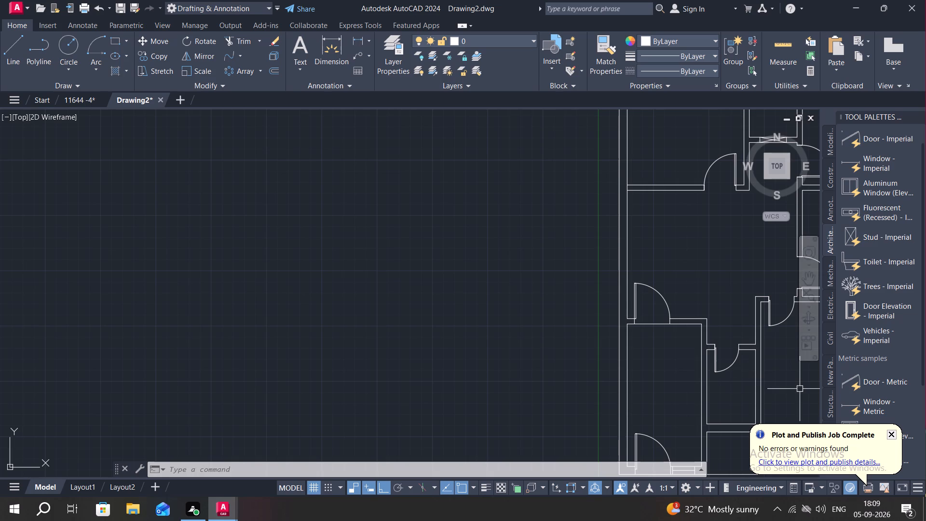
pyautogui.scroll(-1, 721, 377)
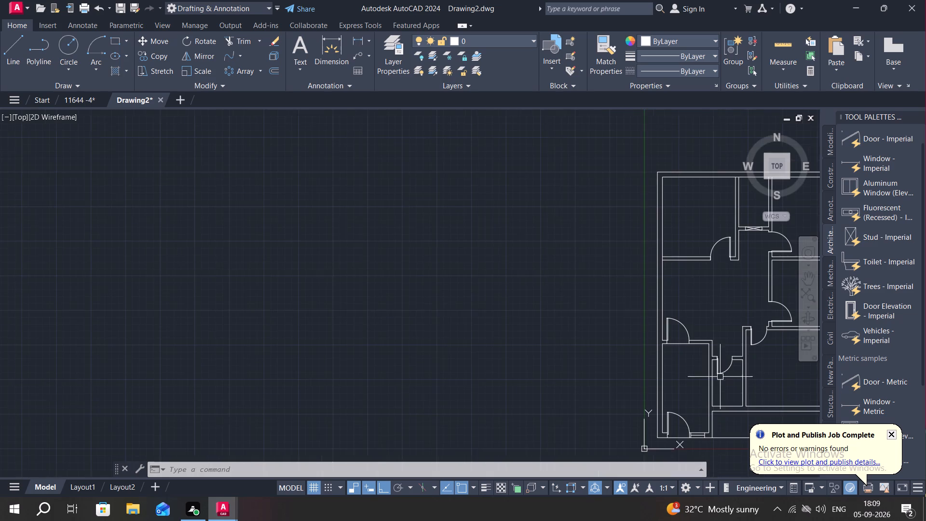
pyautogui.moveTo(704, 370); pyautogui.dragTo(506, 288, button='middle')
pyautogui.moveTo(526, 282); pyautogui.dragTo(517, 323, button='middle')
pyautogui.moveTo(621, 293); pyautogui.dragTo(506, 278, button='middle')
pyautogui.moveTo(542, 211); pyautogui.dragTo(542, 270)
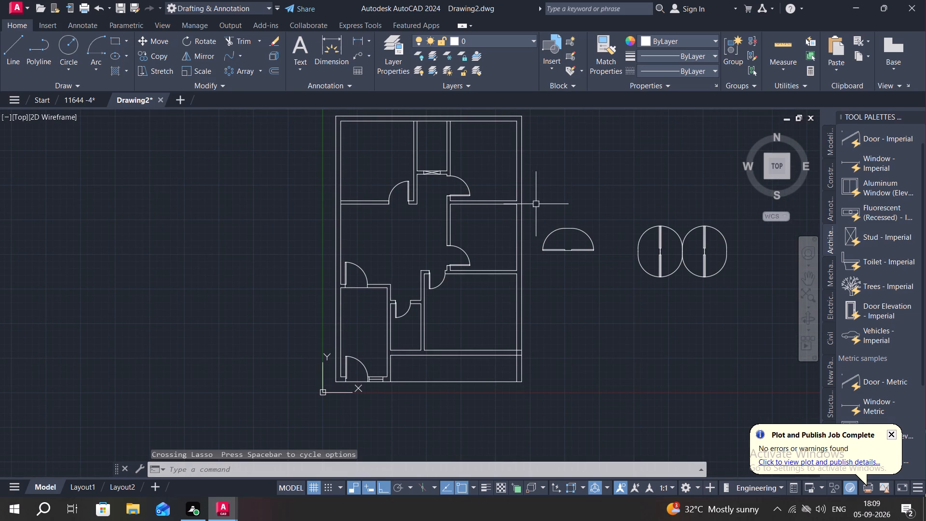
pyautogui.moveTo(536, 204); pyautogui.dragTo(533, 257)
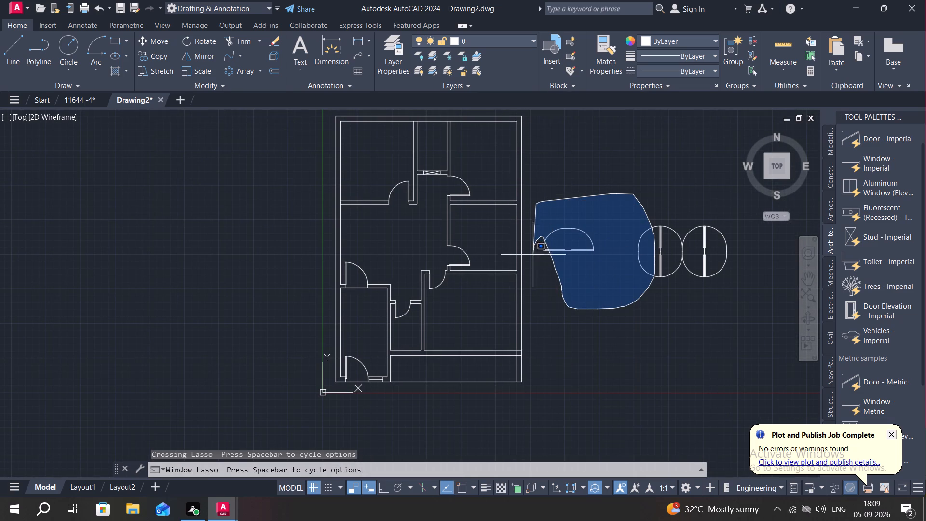
pyautogui.moveTo(533, 257); pyautogui.dragTo(565, 263)
pyautogui.press('Delete')
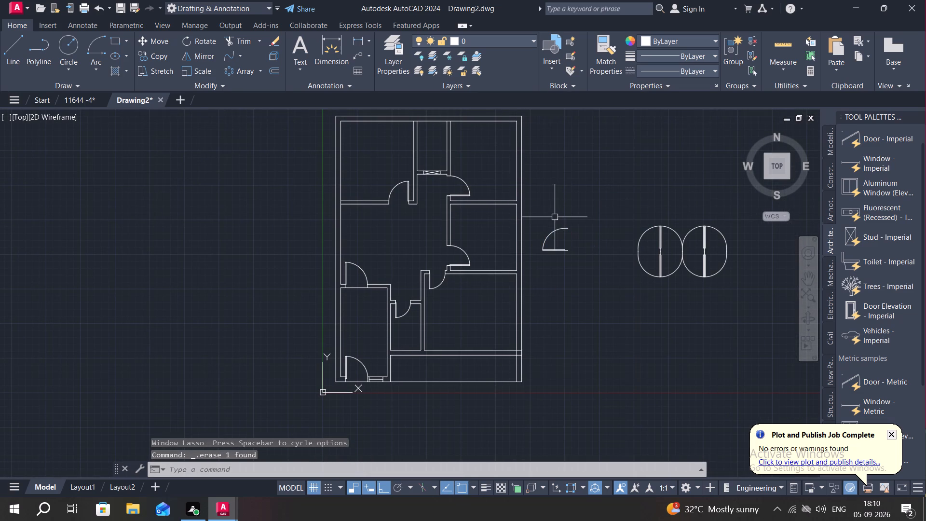
pyautogui.click(528, 178)
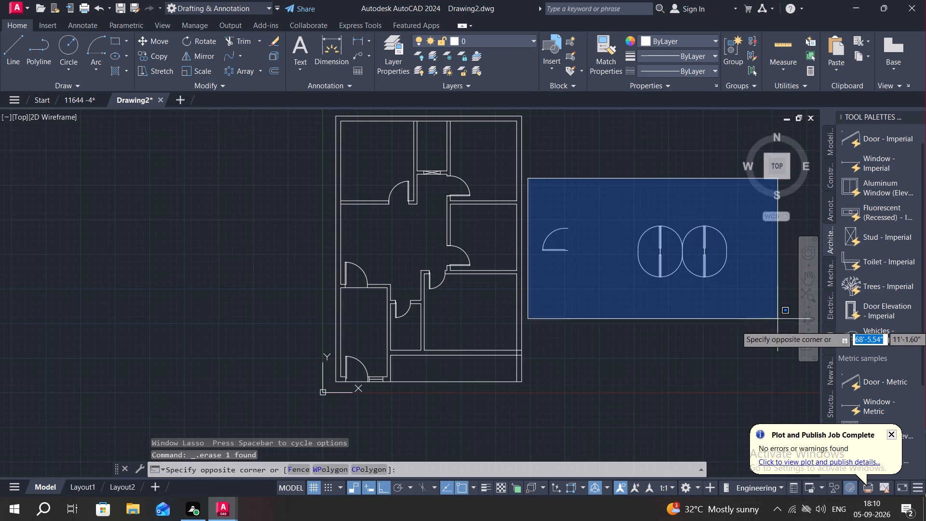
pyautogui.click(776, 326)
pyautogui.press('Delete')
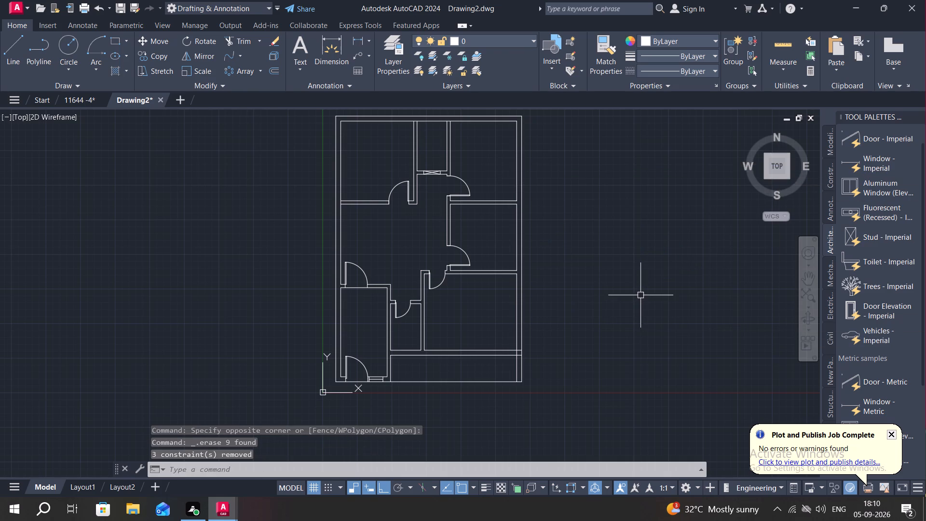
# Trim the overlapping lines where the southeast room's south wall meets the east exterior wall, leaving the junction open.
pyautogui.moveTo(637, 293); pyautogui.dragTo(729, 316, button='middle')
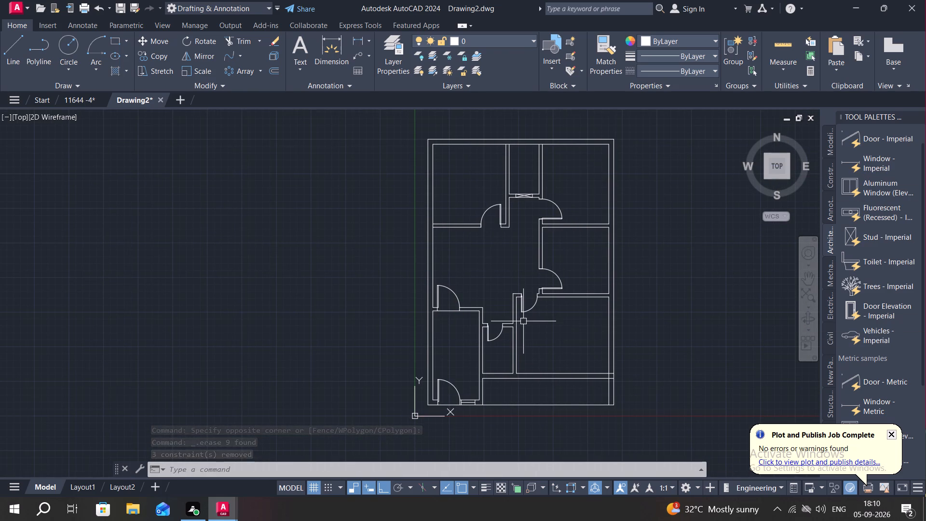
pyautogui.write('TR')
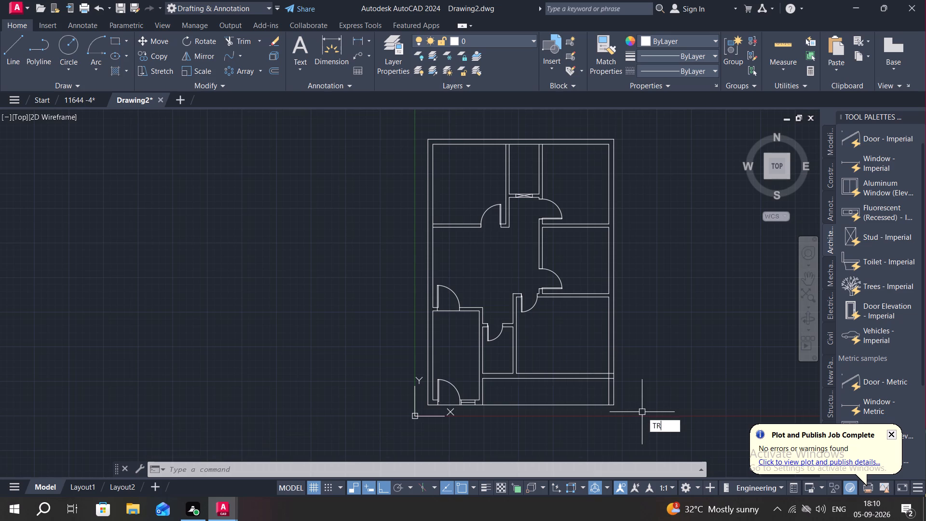
pyautogui.press('space')
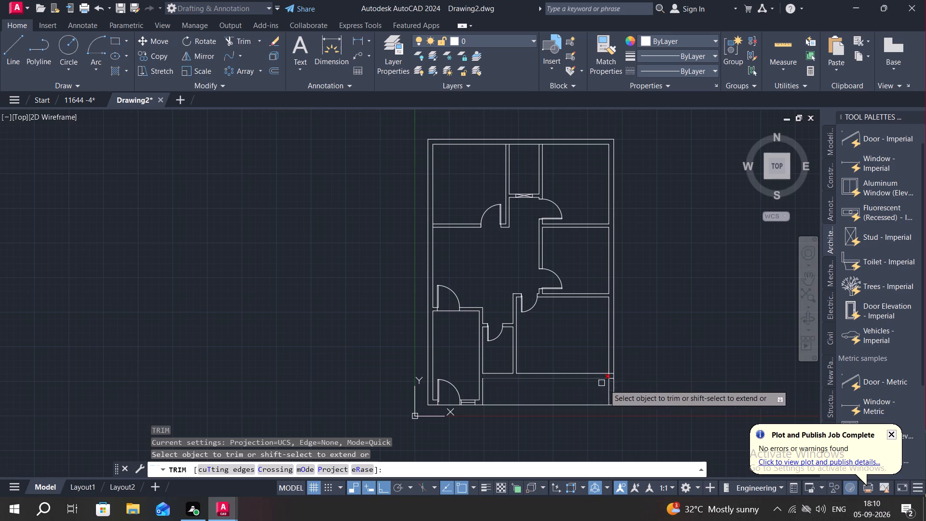
pyautogui.scroll(4, 605, 384)
pyautogui.click(623, 361)
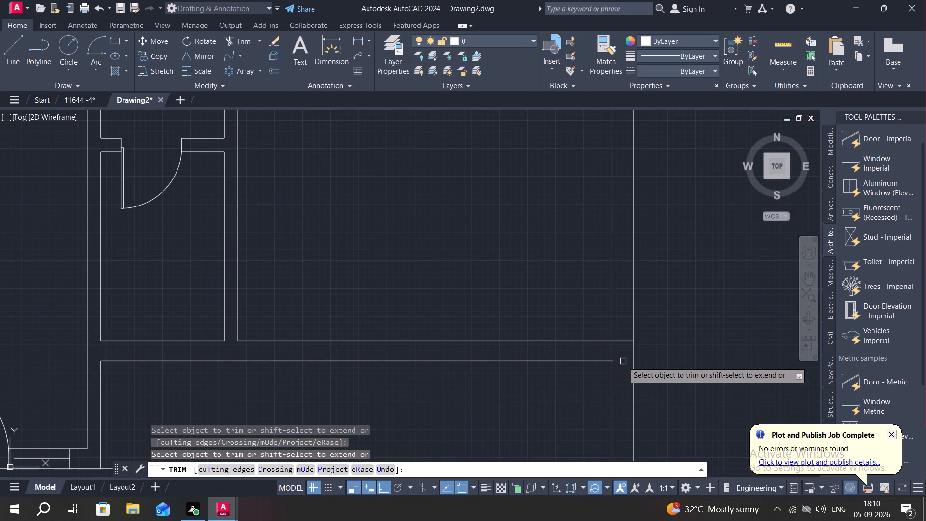
pyautogui.click(612, 353)
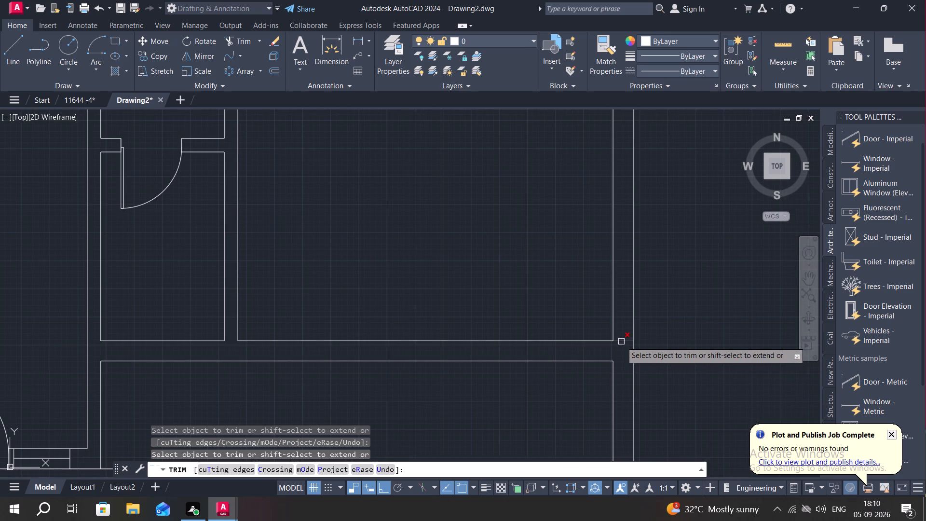
pyautogui.click(621, 342)
pyautogui.press('Escape')
# Draw a vertical line across the thickness of the southeast room's south wall, a short distance west of the east wall.
pyautogui.moveTo(563, 399); pyautogui.dragTo(640, 359, button='middle')
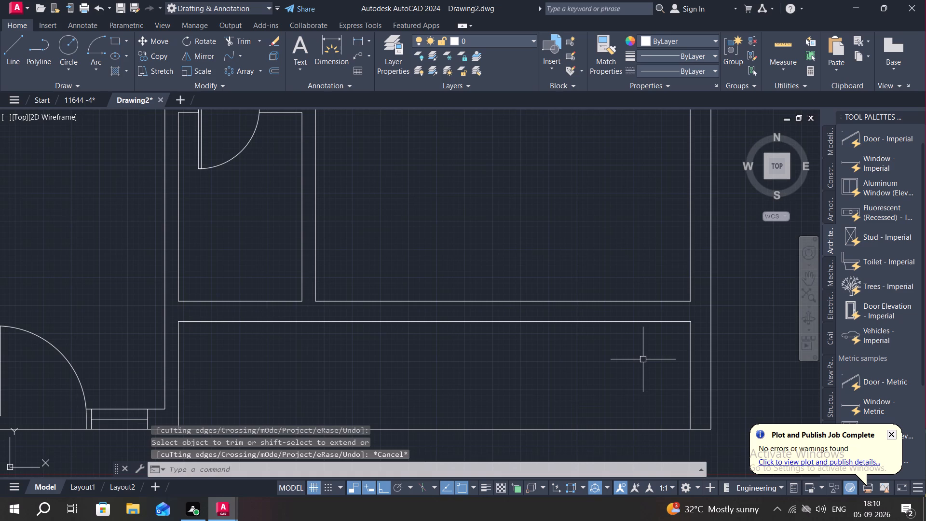
pyautogui.press('l')
pyautogui.press('space')
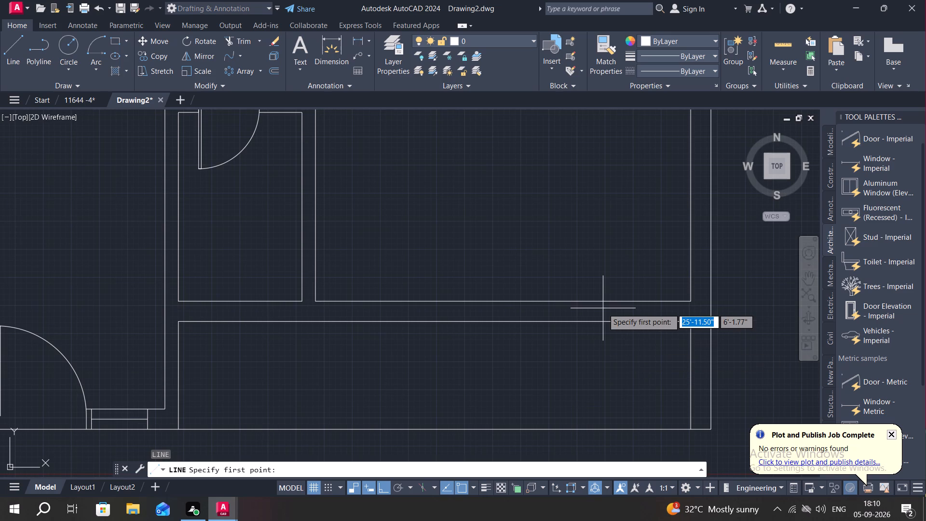
pyautogui.click(602, 302)
pyautogui.click(604, 319)
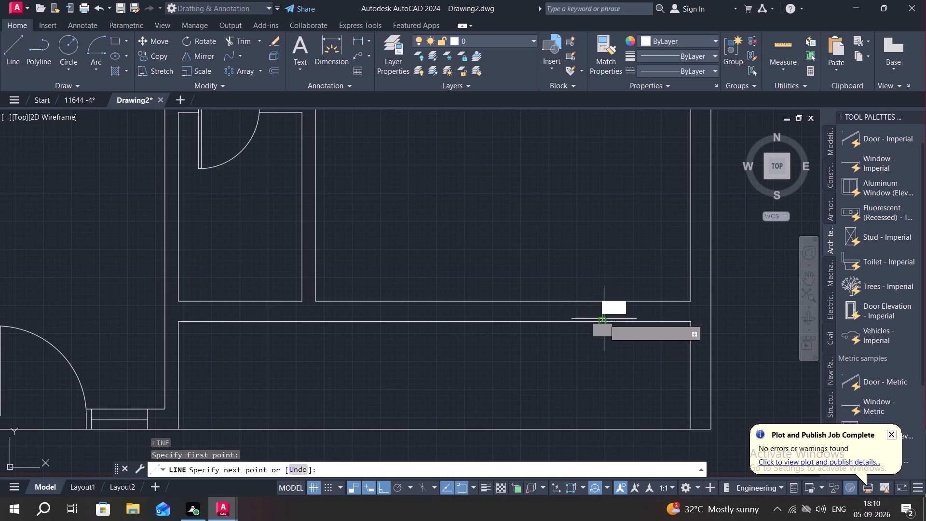
pyautogui.press('Escape')
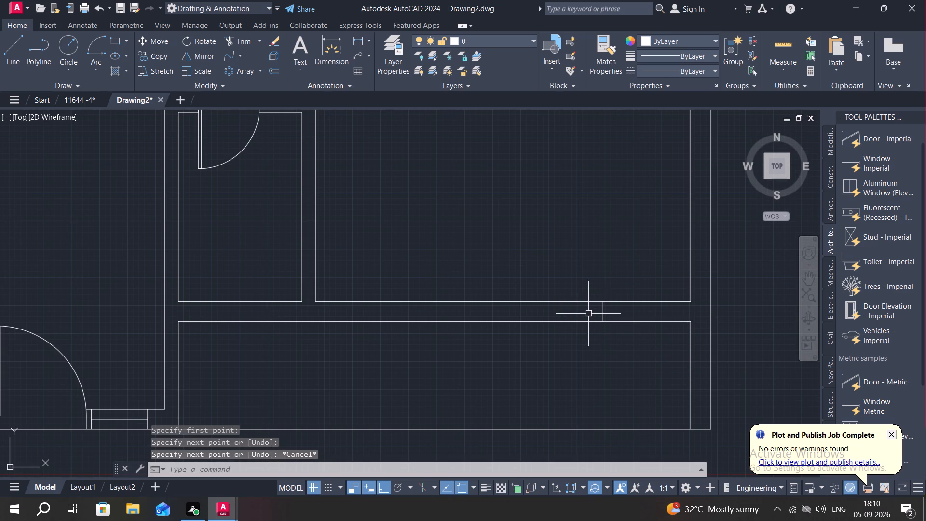
# Offset the new jamb line 5' to the west to mark the window's other side.
pyautogui.write('O')
pyautogui.press('space')
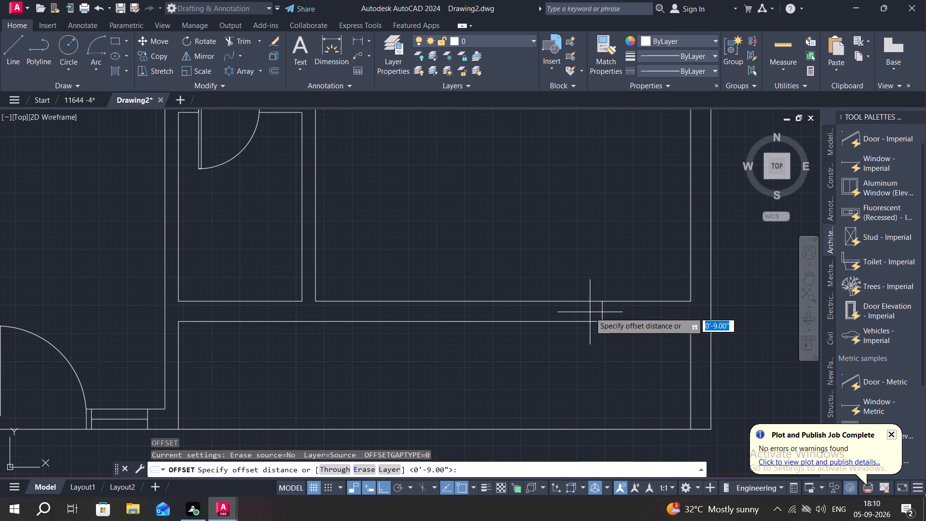
pyautogui.write("5'")
pyautogui.press('Return')
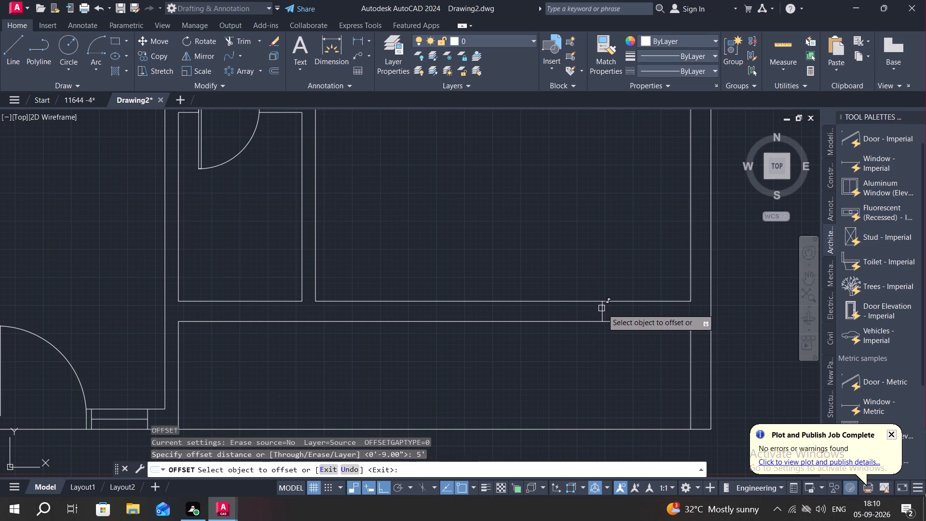
pyautogui.click(602, 309)
pyautogui.click(321, 304)
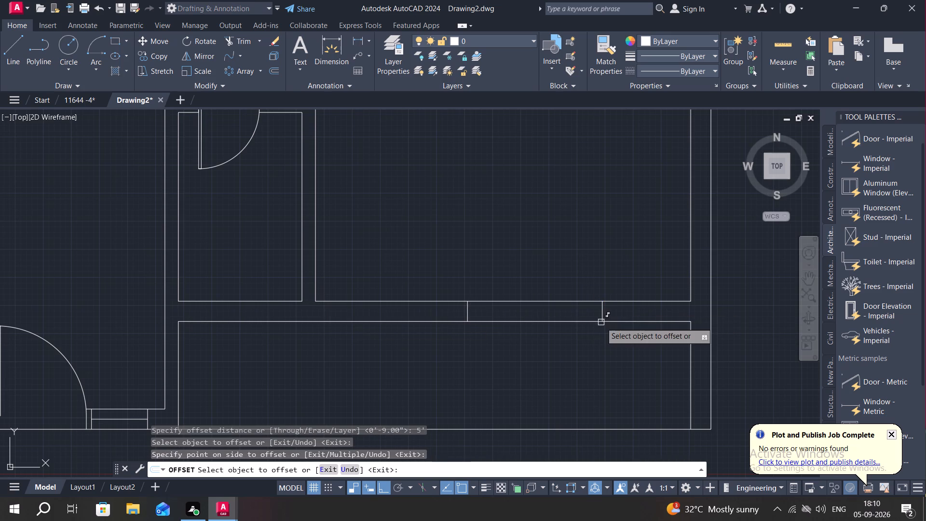
pyautogui.scroll(-2, 571, 328)
pyautogui.press('Escape')
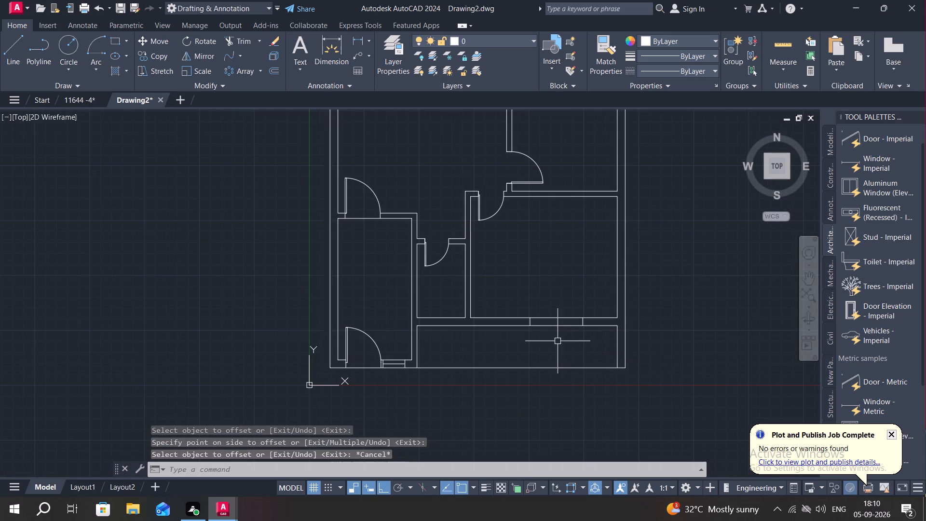
# Draw a 5' horizontal line midway through the wall thickness, connecting the two window jamb lines in the southeast room's south wall.
pyautogui.moveTo(561, 341); pyautogui.dragTo(644, 349, button='middle')
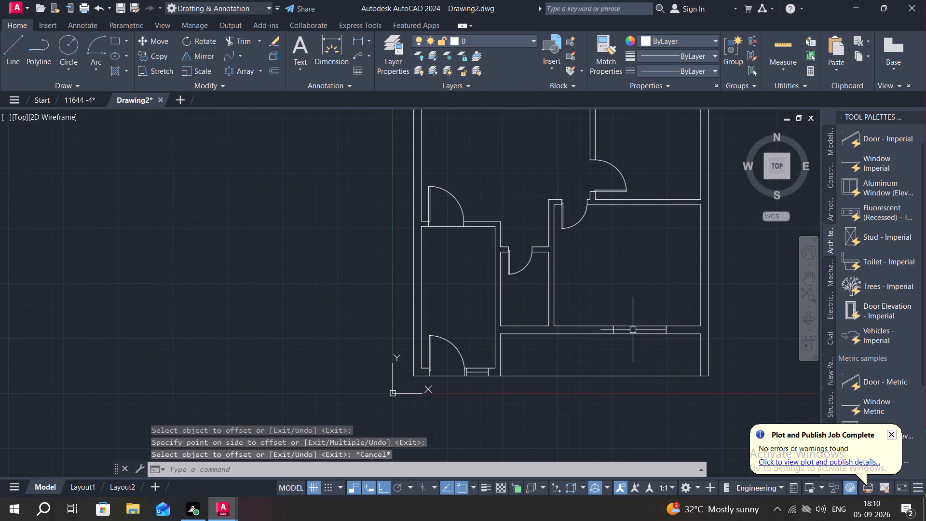
pyautogui.press('l')
pyautogui.press('space')
pyautogui.scroll(3, 622, 329)
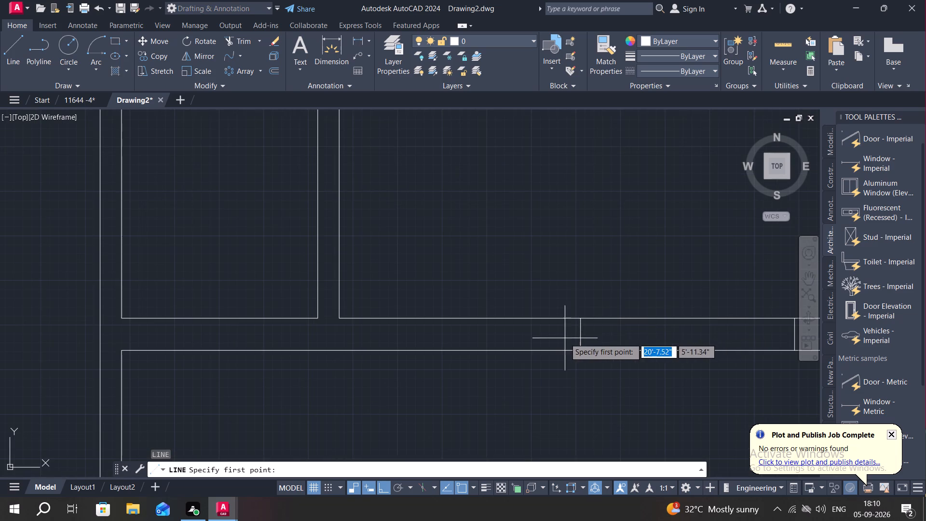
pyautogui.click(582, 334)
pyautogui.moveTo(597, 331); pyautogui.dragTo(454, 326, button='middle')
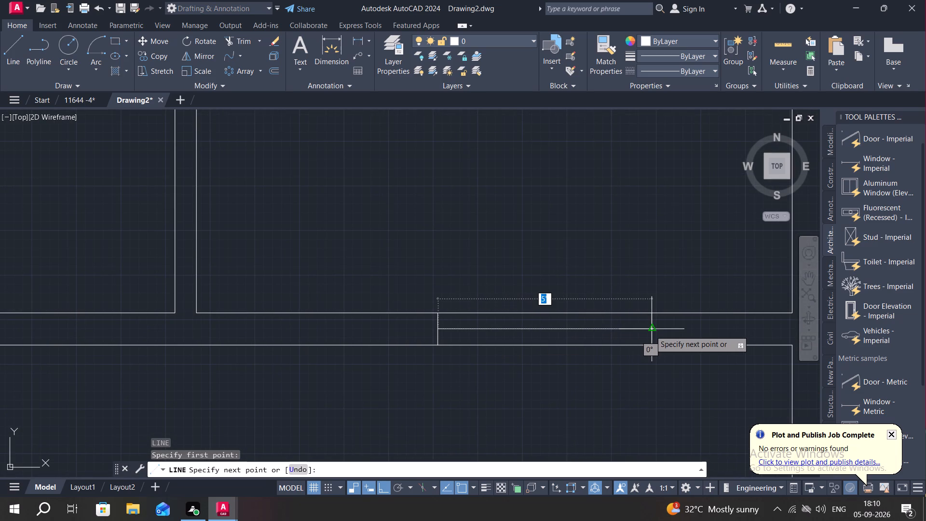
pyautogui.click(650, 330)
pyautogui.press('Escape')
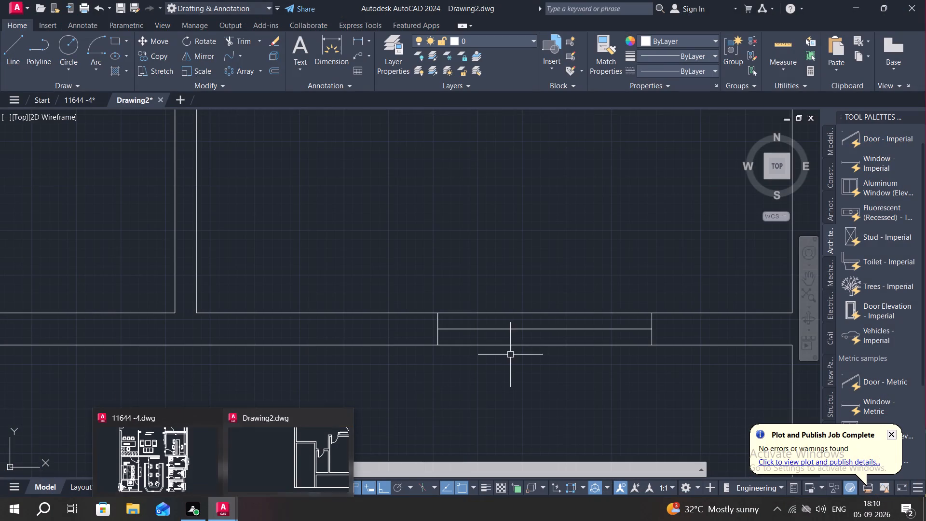
pyautogui.press('Escape')
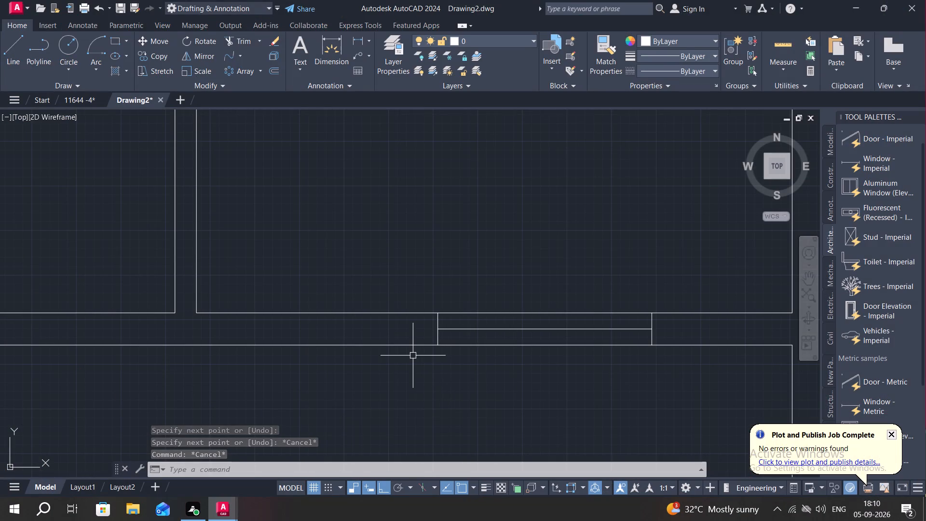
pyautogui.press('Escape')
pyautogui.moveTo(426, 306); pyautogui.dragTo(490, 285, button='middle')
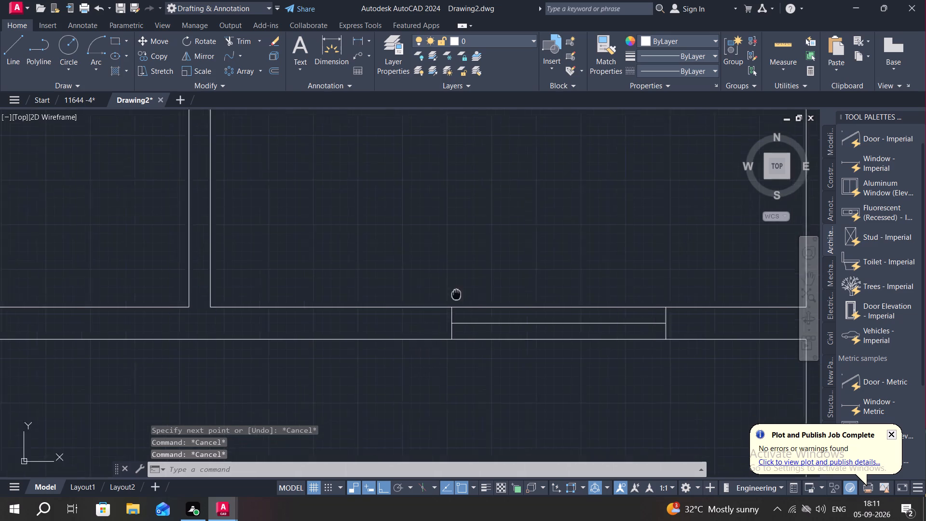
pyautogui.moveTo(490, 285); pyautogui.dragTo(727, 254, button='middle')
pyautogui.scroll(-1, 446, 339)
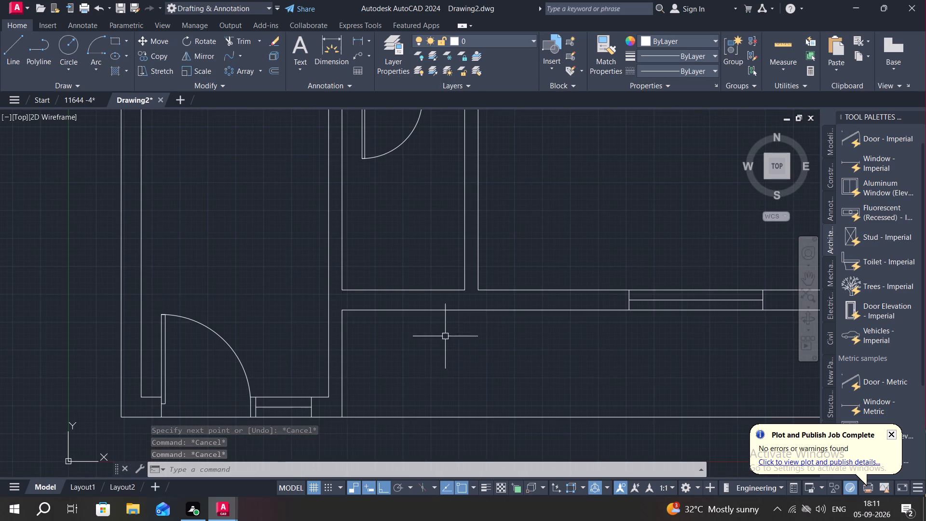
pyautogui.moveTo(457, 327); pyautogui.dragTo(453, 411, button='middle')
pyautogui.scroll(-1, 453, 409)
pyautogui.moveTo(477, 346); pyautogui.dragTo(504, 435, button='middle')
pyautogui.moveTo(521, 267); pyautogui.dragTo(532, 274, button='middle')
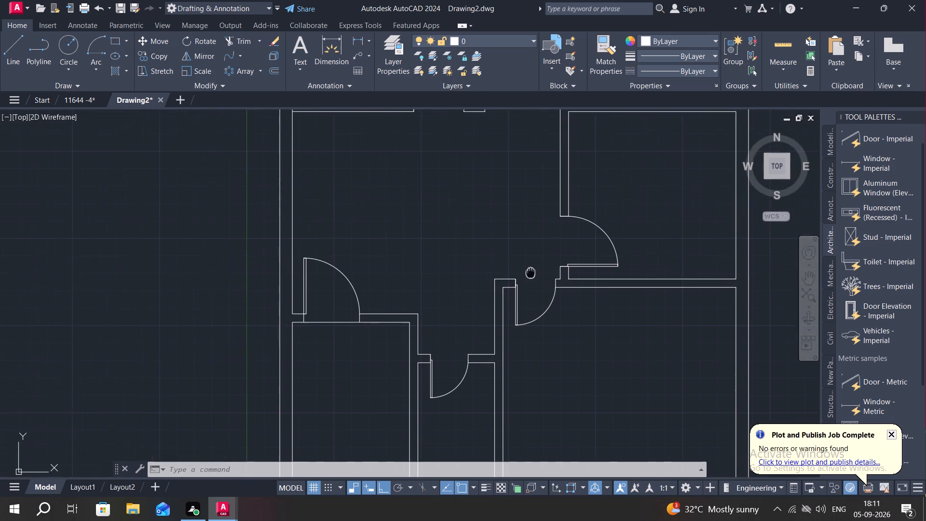
# Draw a horizontal line across the thickness of the northwest room's west exterior wall, a short distance south of the north wall.
pyautogui.moveTo(532, 274); pyautogui.dragTo(531, 380, button='middle')
pyautogui.moveTo(393, 335); pyautogui.dragTo(521, 343, button='middle')
pyautogui.moveTo(461, 287); pyautogui.dragTo(514, 409, button='middle')
pyautogui.press('l')
pyautogui.press('space')
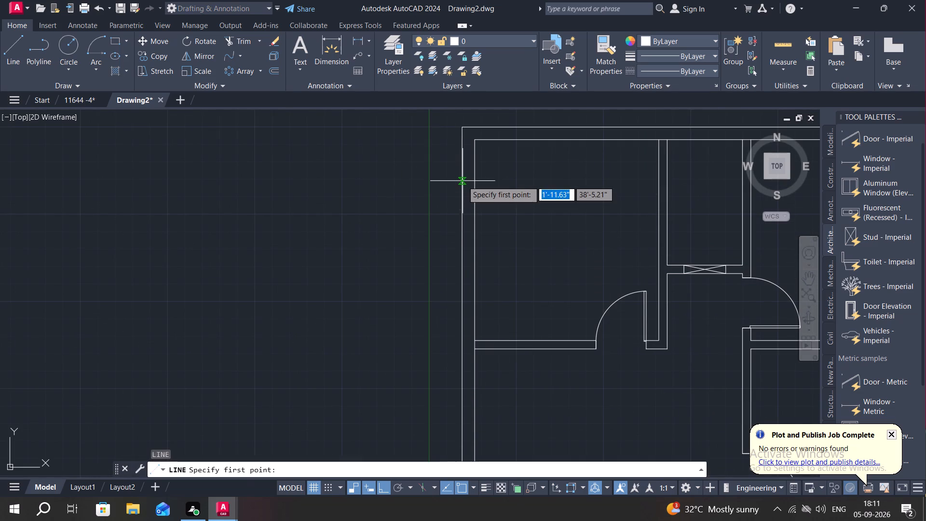
pyautogui.click(460, 195)
pyautogui.click(474, 197)
pyautogui.press('Escape')
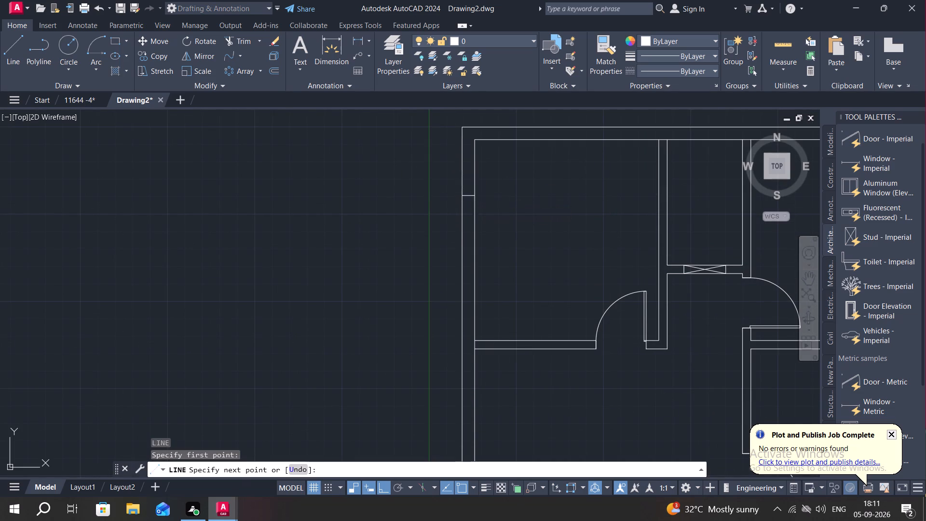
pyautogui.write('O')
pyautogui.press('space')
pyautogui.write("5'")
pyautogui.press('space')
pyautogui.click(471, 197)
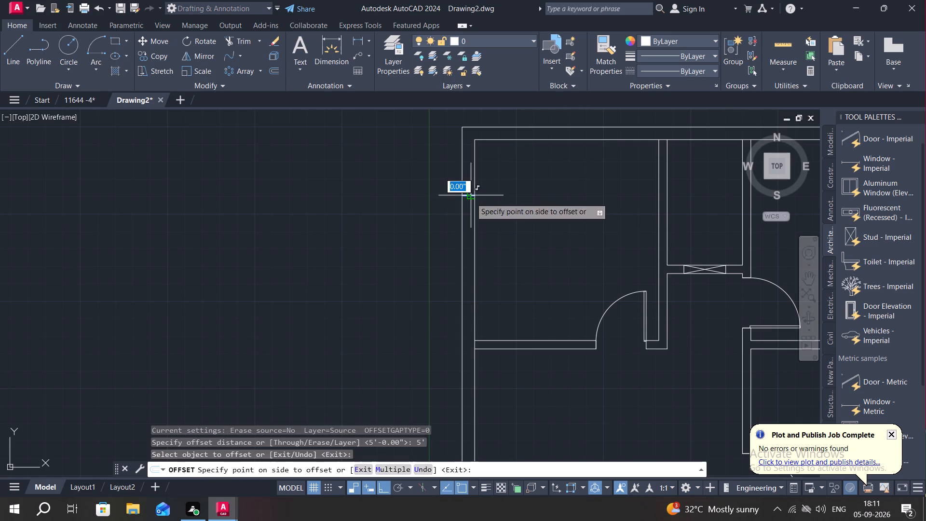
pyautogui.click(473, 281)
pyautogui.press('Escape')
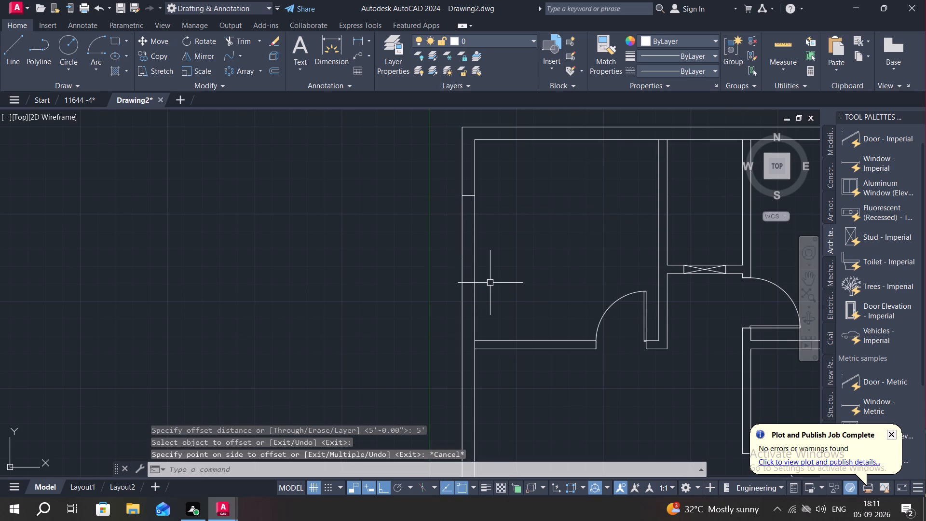
# Offset the northwest room's west wall jamb line 5' to the south to mark the window's other side.
pyautogui.moveTo(497, 280); pyautogui.dragTo(477, 225, button='middle')
pyautogui.press('space')
pyautogui.press('space')
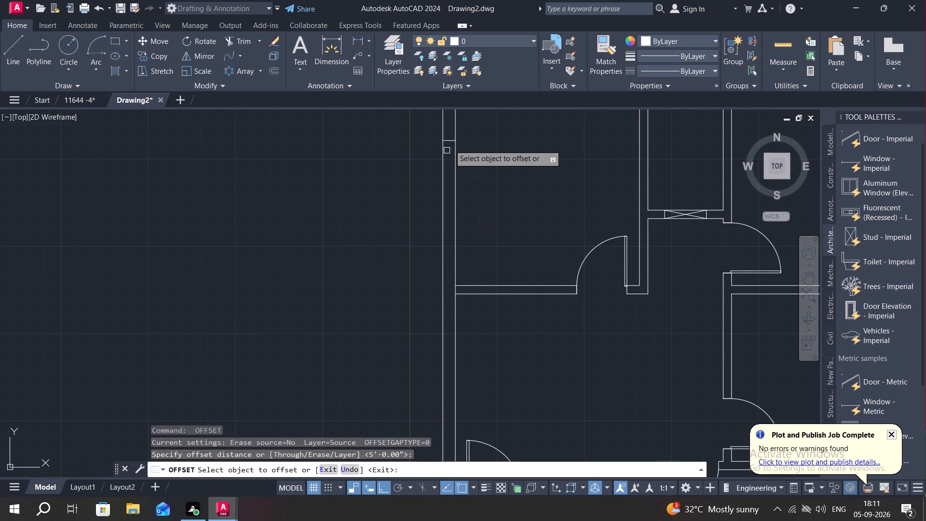
pyautogui.click(448, 142)
pyautogui.click(455, 213)
pyautogui.press('Escape')
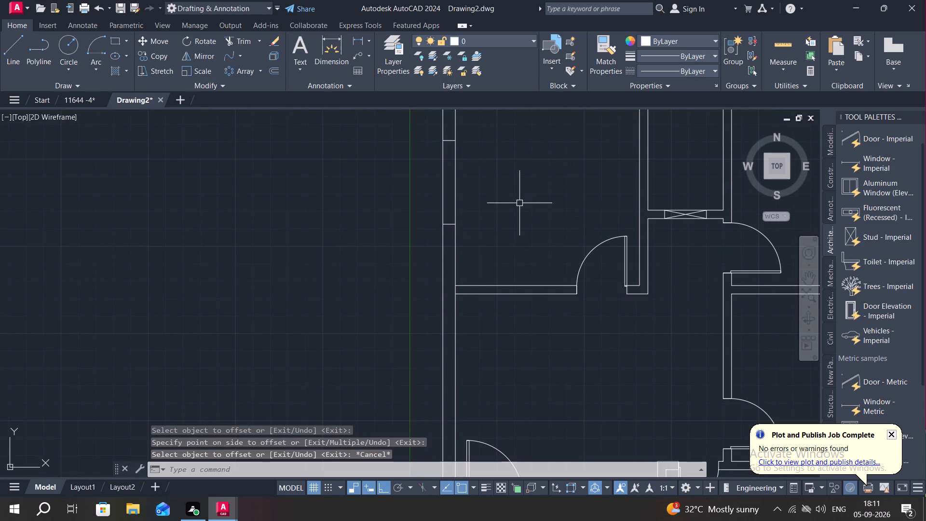
# Draw a horizontal line across the west exterior wall's thickness, a short distance south of the northwest room's south partition.
pyautogui.moveTo(519, 209); pyautogui.dragTo(518, 279, button='middle')
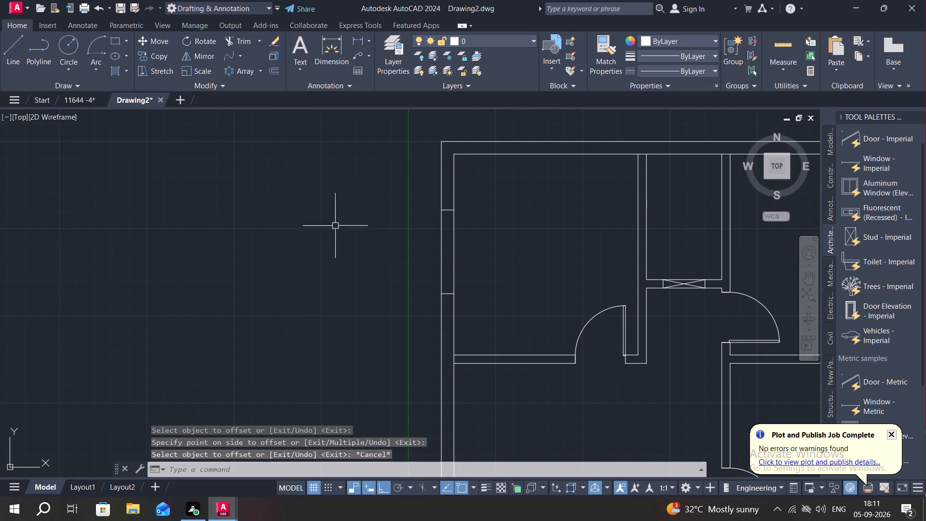
pyautogui.moveTo(575, 338); pyautogui.dragTo(554, 270, button='middle')
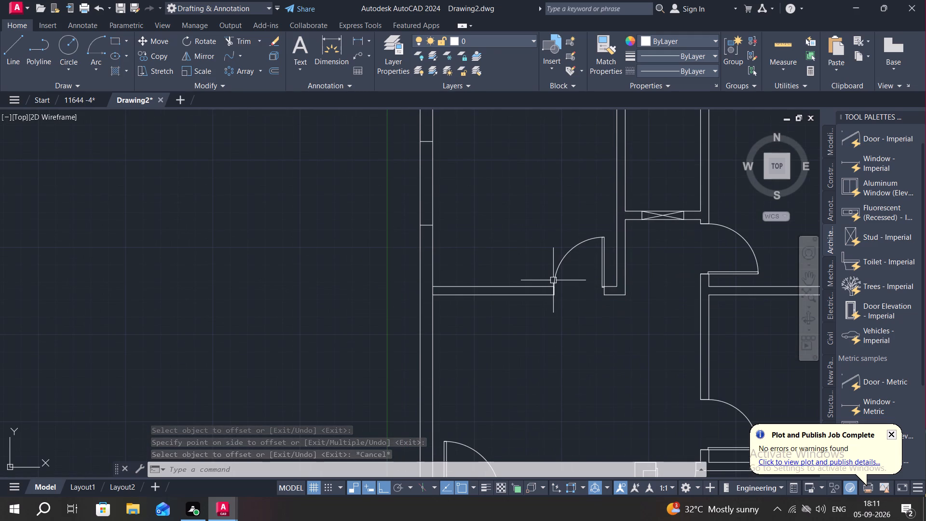
pyautogui.press('Escape')
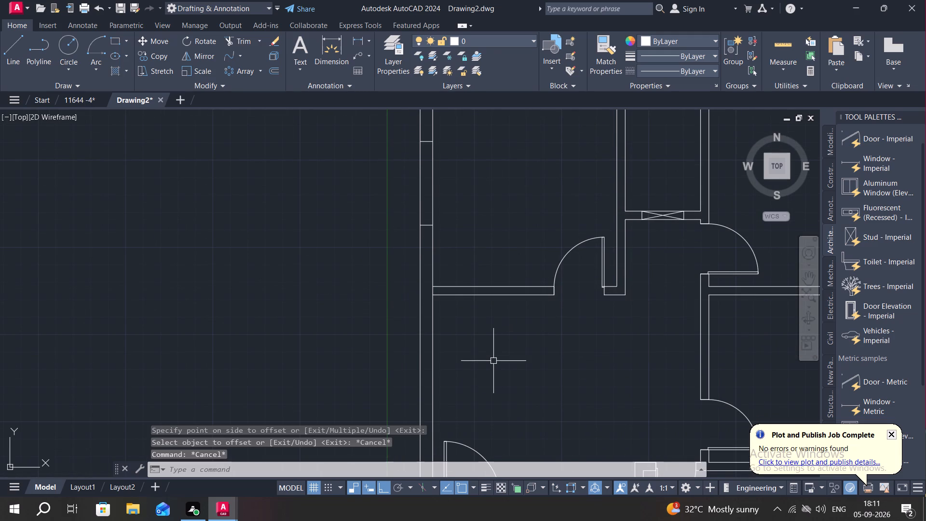
pyautogui.press('l')
pyautogui.press('space')
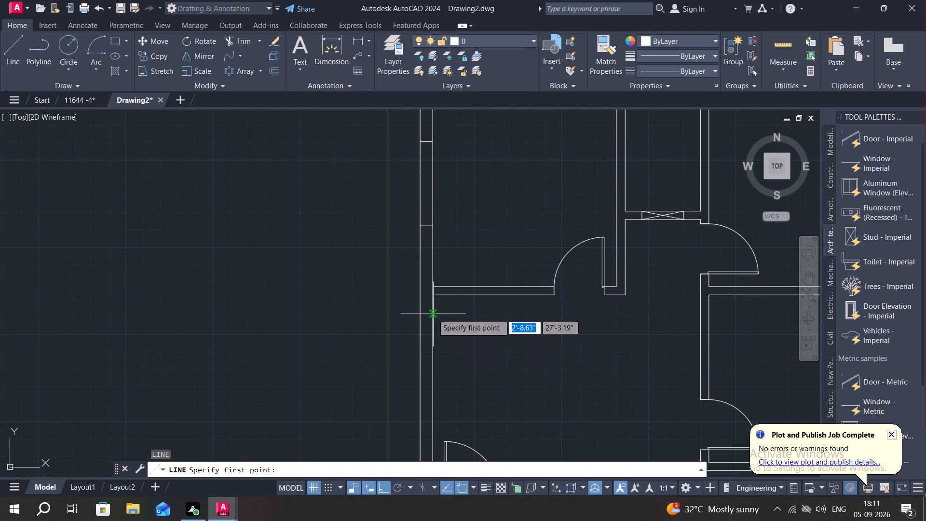
pyautogui.click(433, 314)
pyautogui.click(422, 315)
pyautogui.press('Escape')
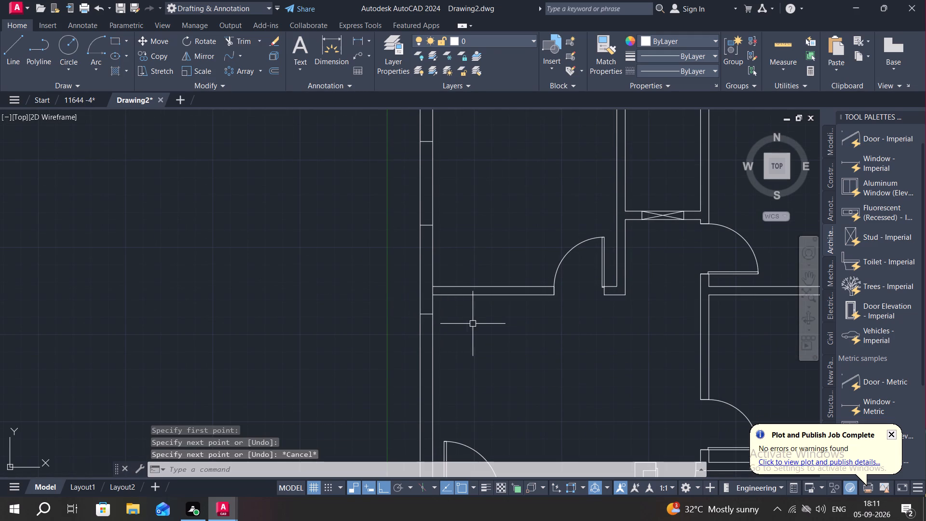
# Offset the new jamb line 4' to the south to mark the other side of the second west wall window.
pyautogui.write('O')
pyautogui.press('space')
pyautogui.write("4'")
pyautogui.press('space')
pyautogui.click(423, 316)
pyautogui.click(428, 344)
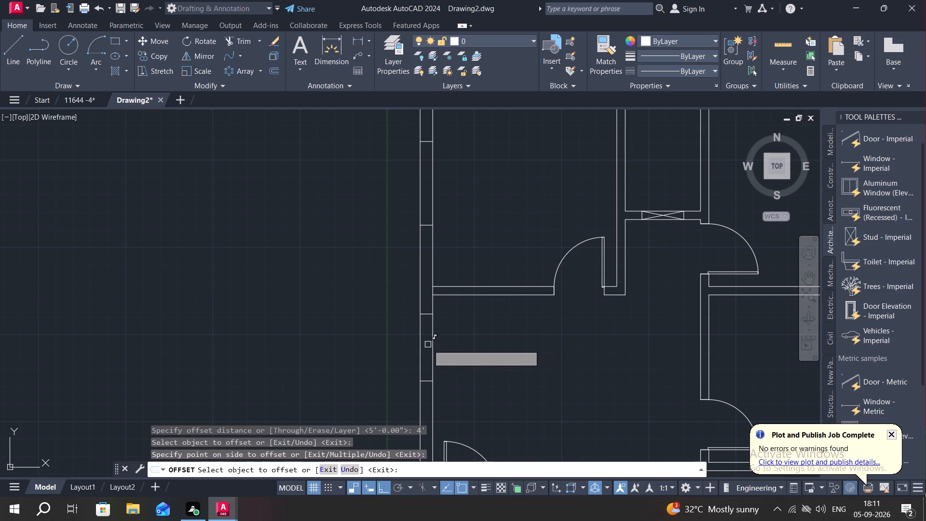
pyautogui.press('Escape')
# Draw a 4' vertical line midway through the wall thickness, connecting the jamb lines of the west wall window south of the partition.
pyautogui.moveTo(488, 346); pyautogui.dragTo(413, 380, button='middle')
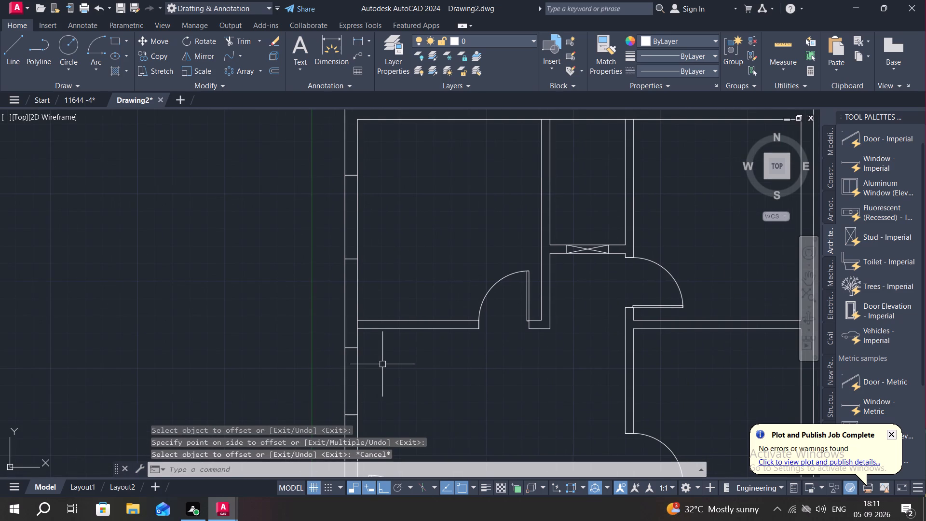
pyautogui.press('l')
pyautogui.press('space')
pyautogui.moveTo(396, 369); pyautogui.dragTo(454, 329, button='middle')
pyautogui.scroll(3, 407, 366)
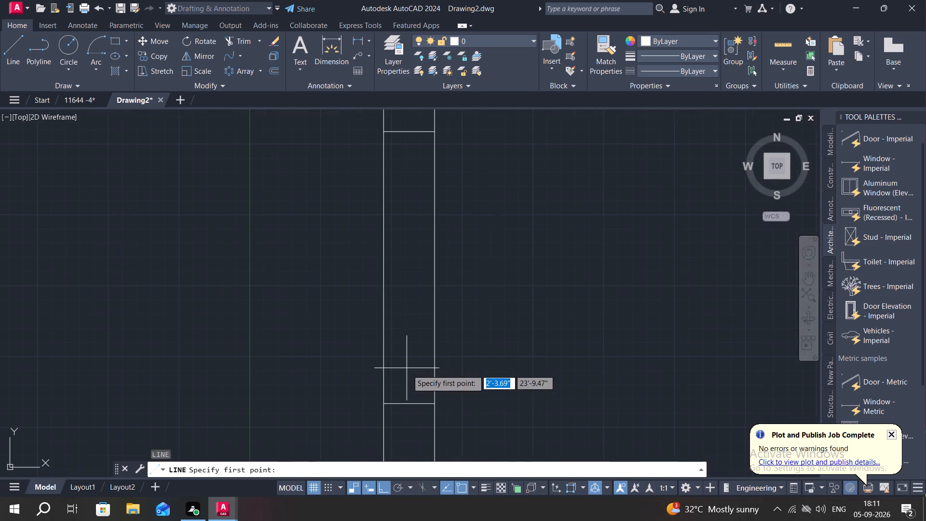
pyautogui.click(408, 402)
pyautogui.moveTo(407, 262); pyautogui.dragTo(411, 412, button='middle')
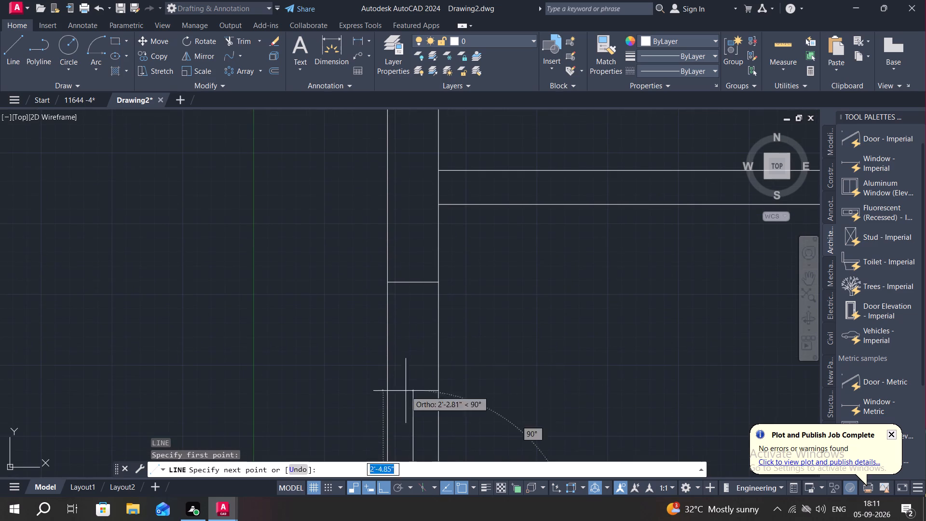
pyautogui.click(414, 284)
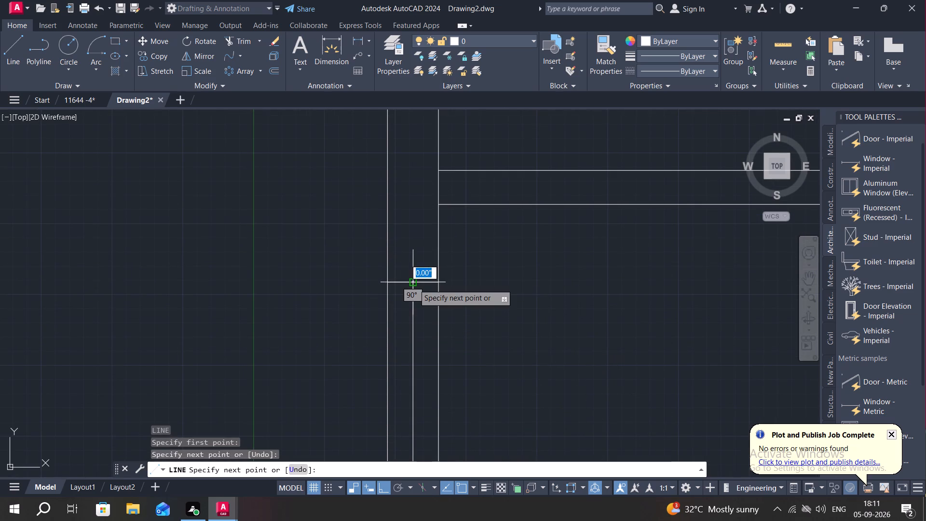
pyautogui.press('Escape')
# Draw a 5' vertical line midway through the wall thickness, connecting the jamb lines of the northwest room's west wall window.
pyautogui.moveTo(420, 284); pyautogui.dragTo(447, 419, button='middle')
pyautogui.scroll(-2, 422, 366)
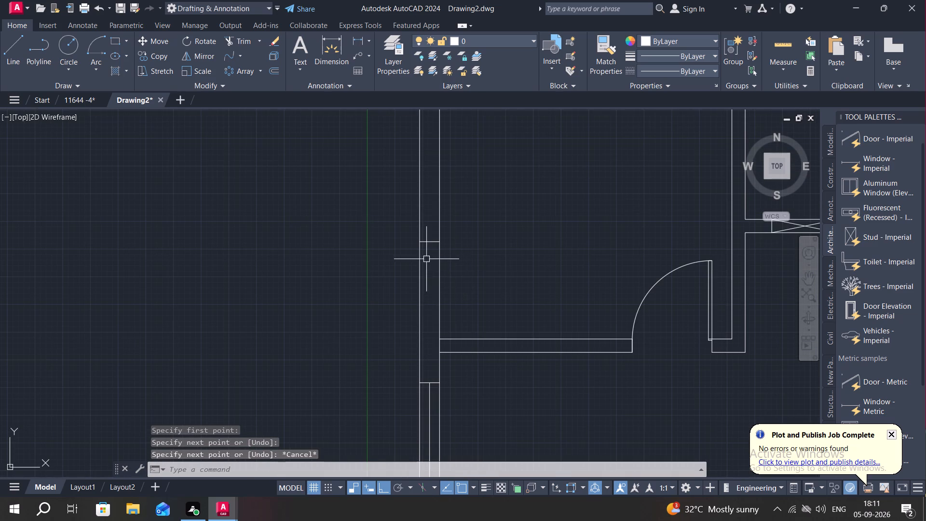
pyautogui.moveTo(431, 260); pyautogui.dragTo(468, 370, button='middle')
pyautogui.press('space')
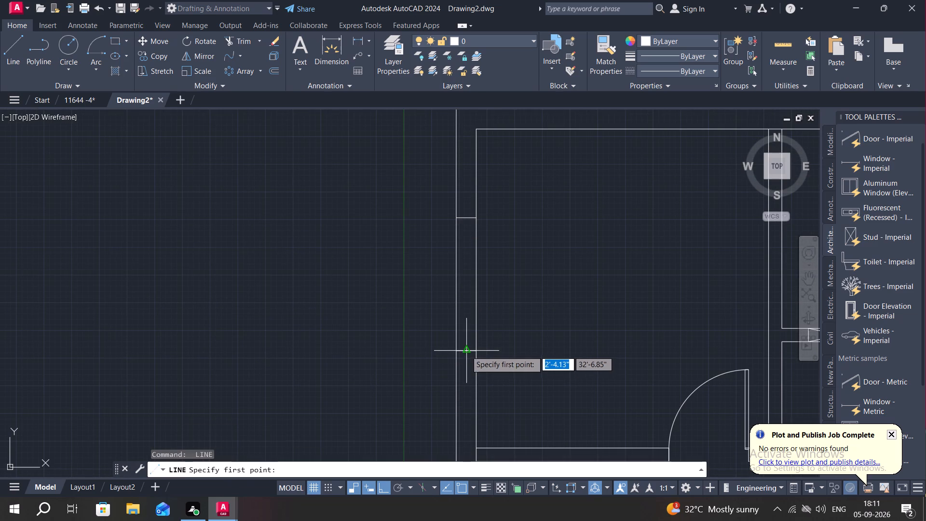
pyautogui.click(466, 351)
pyautogui.click(463, 217)
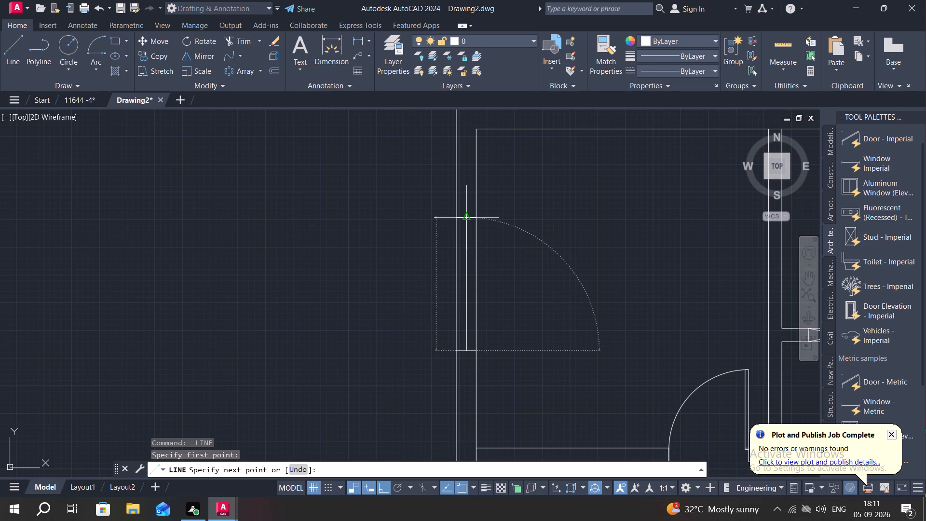
pyautogui.press('Escape')
# Draw a vertical line across the north exterior wall's thickness at the narrow middle room, just east of its west partition.
pyautogui.scroll(-2, 495, 233)
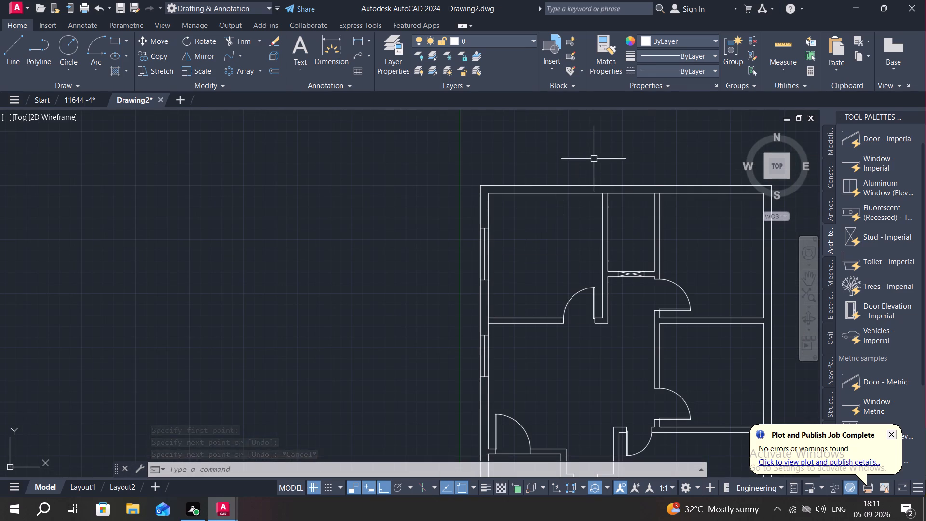
pyautogui.moveTo(633, 197); pyautogui.dragTo(599, 196, button='middle')
pyautogui.scroll(2, 597, 197)
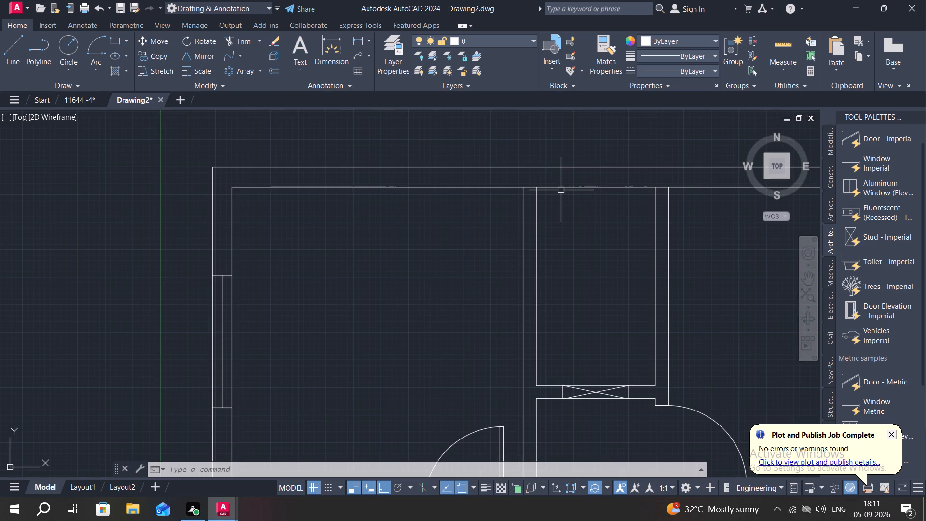
pyautogui.write('L')
pyautogui.press('space')
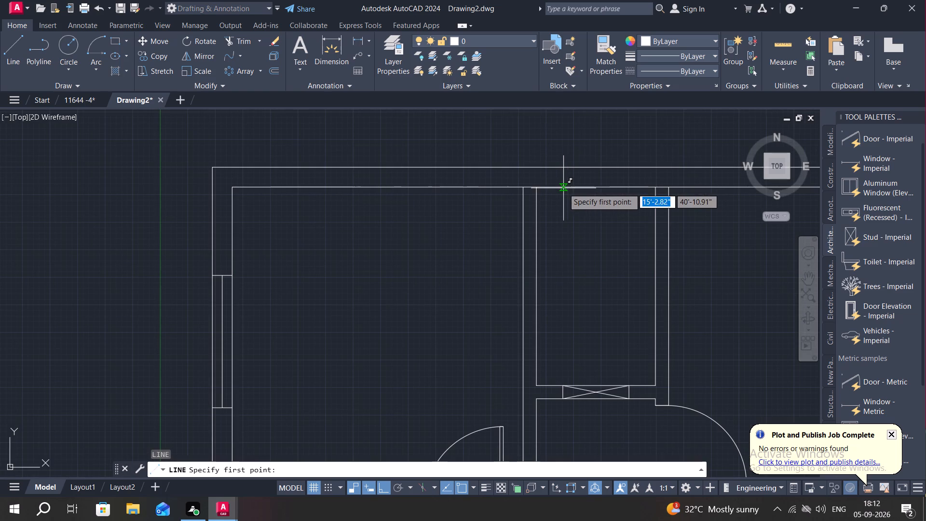
pyautogui.click(563, 188)
pyautogui.click(561, 168)
pyautogui.press('Escape')
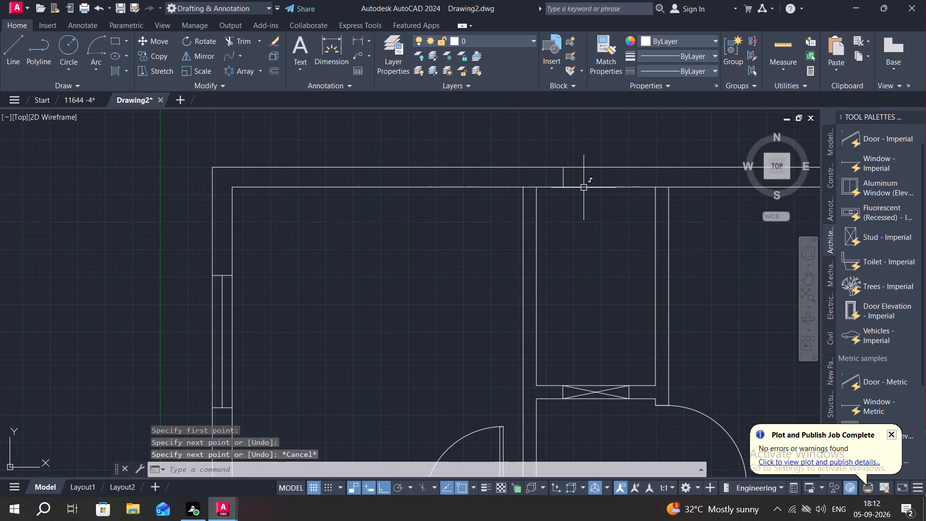
# Offset the middle room's north wall jamb line 3' to the east to mark the window's other side.
pyautogui.write('O')
pyautogui.press('space')
pyautogui.press('4')
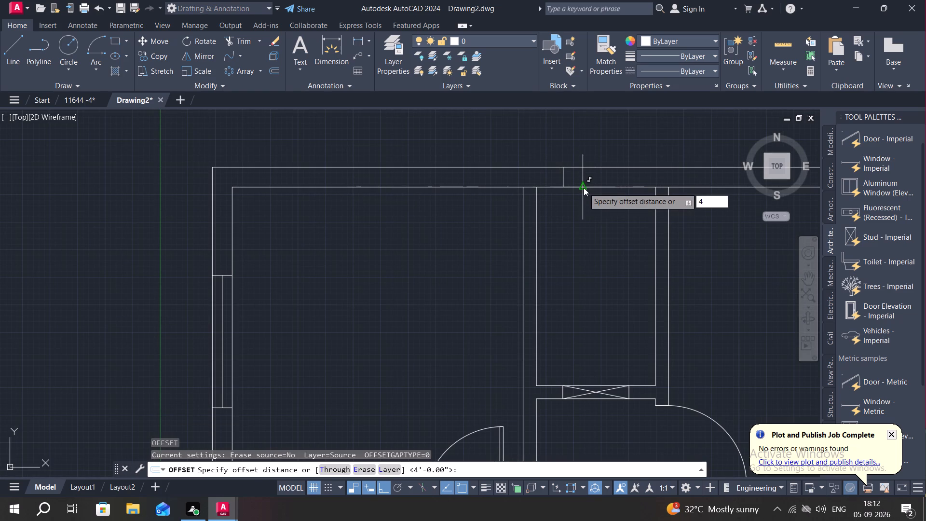
pyautogui.press('BackSpace')
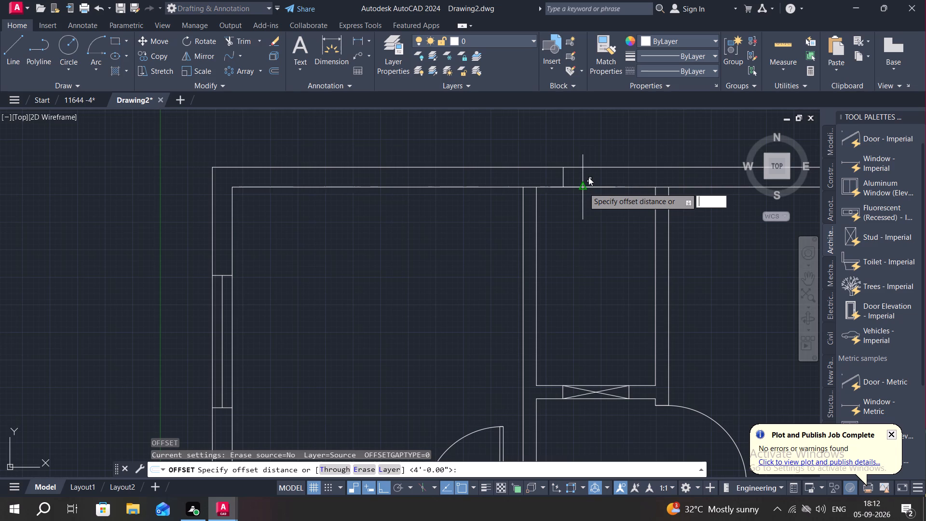
pyautogui.write("3'")
pyautogui.press('space')
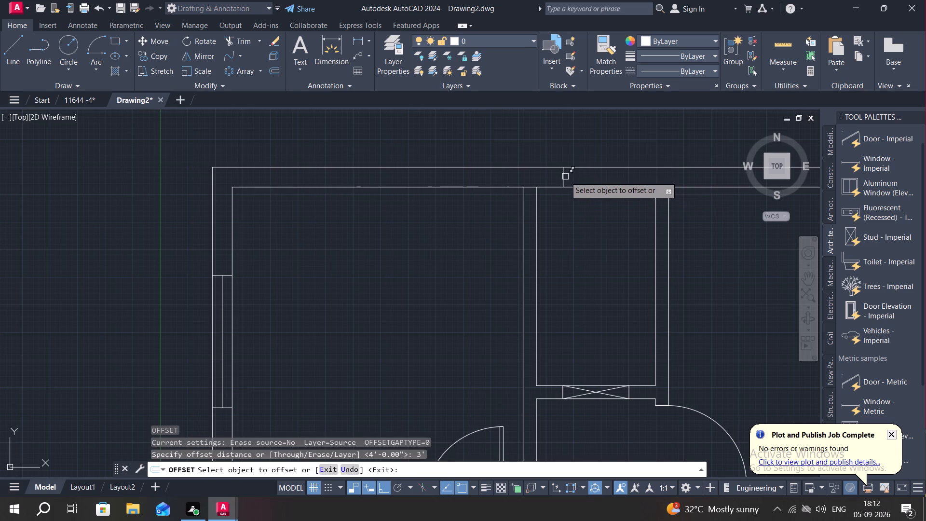
pyautogui.click(565, 177)
pyautogui.click(626, 179)
pyautogui.press('Escape')
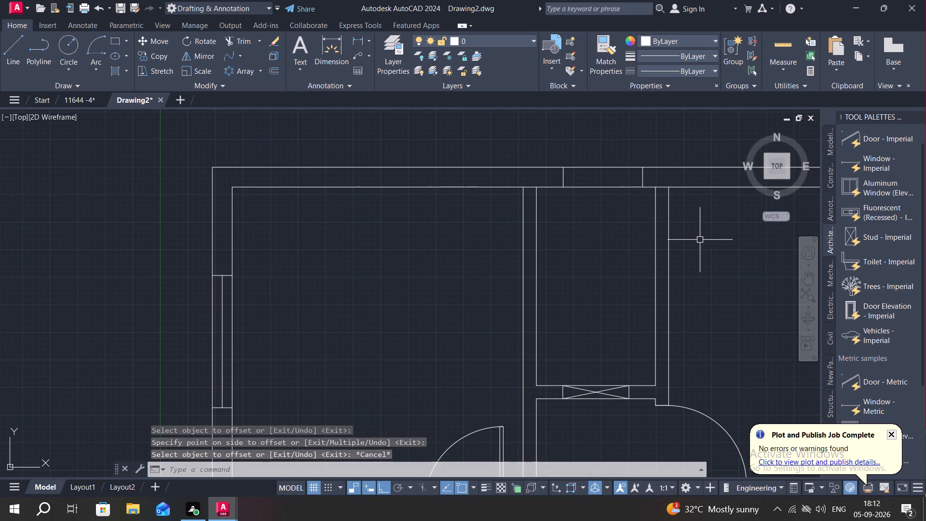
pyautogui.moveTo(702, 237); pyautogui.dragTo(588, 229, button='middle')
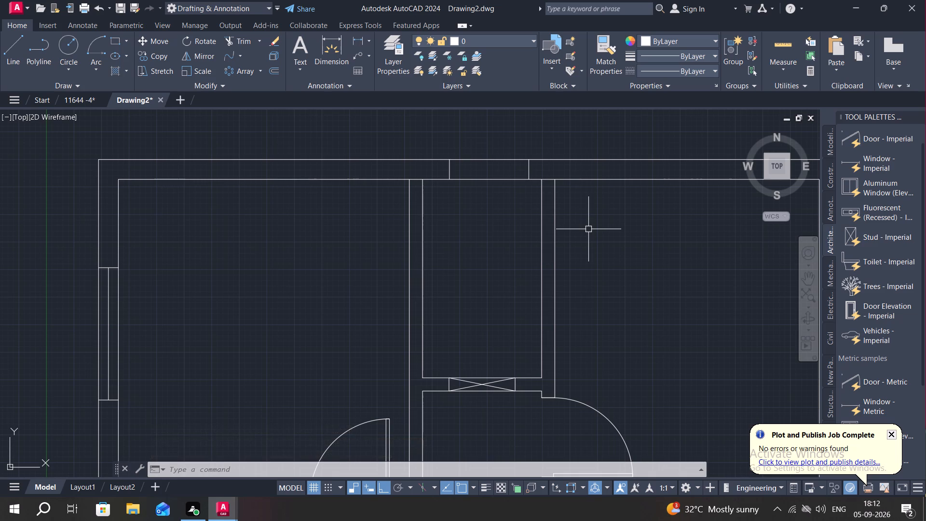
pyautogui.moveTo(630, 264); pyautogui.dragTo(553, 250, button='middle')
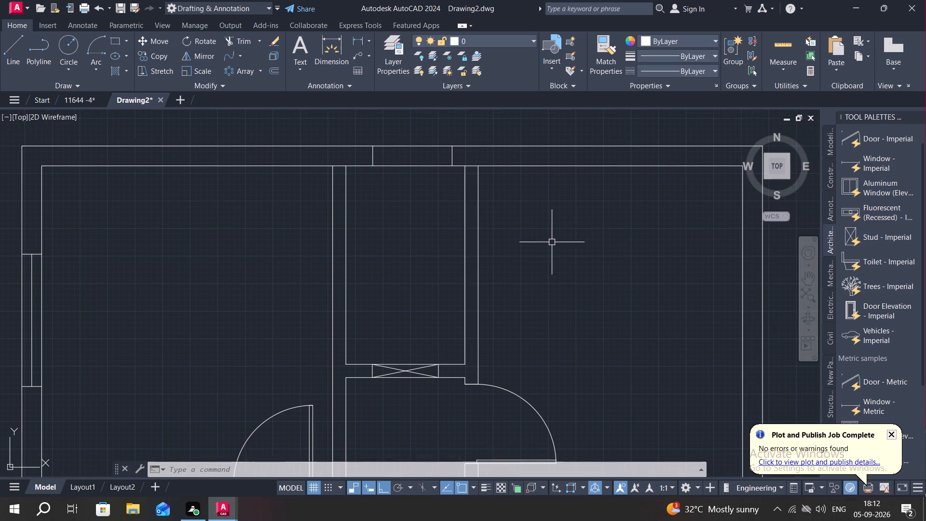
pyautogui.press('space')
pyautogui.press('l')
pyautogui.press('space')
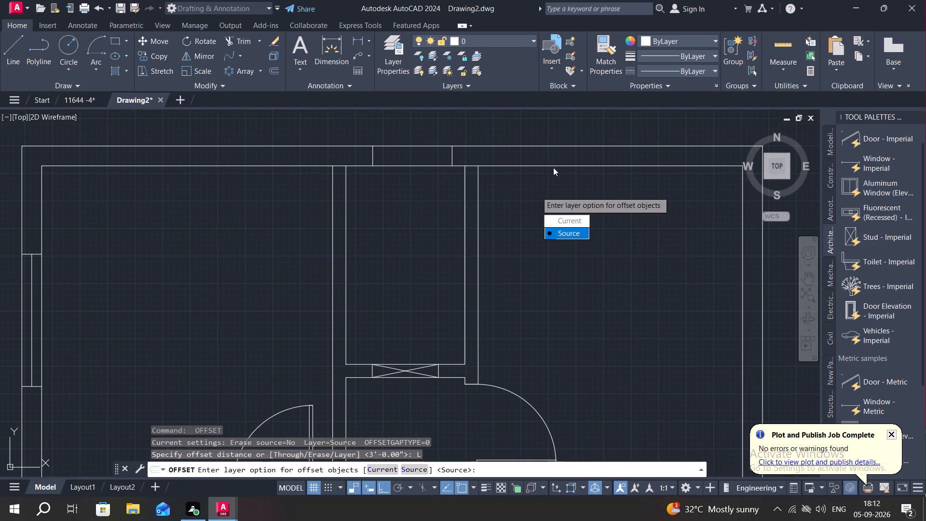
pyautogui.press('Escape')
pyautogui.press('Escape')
# Draw a vertical line across the north exterior wall's thickness at the northeast room, some distance east of its west partition.
pyautogui.press('l')
pyautogui.press('space')
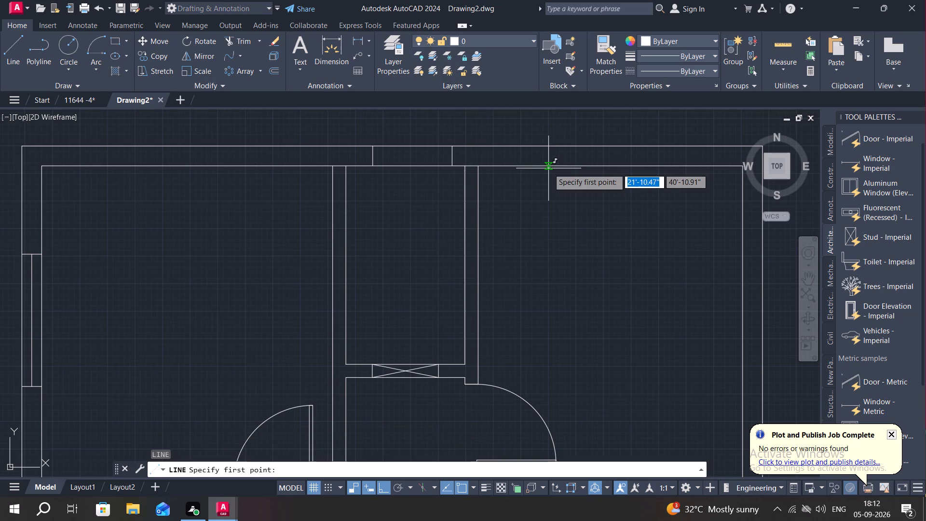
pyautogui.click(548, 168)
pyautogui.click(548, 146)
pyautogui.press('Escape')
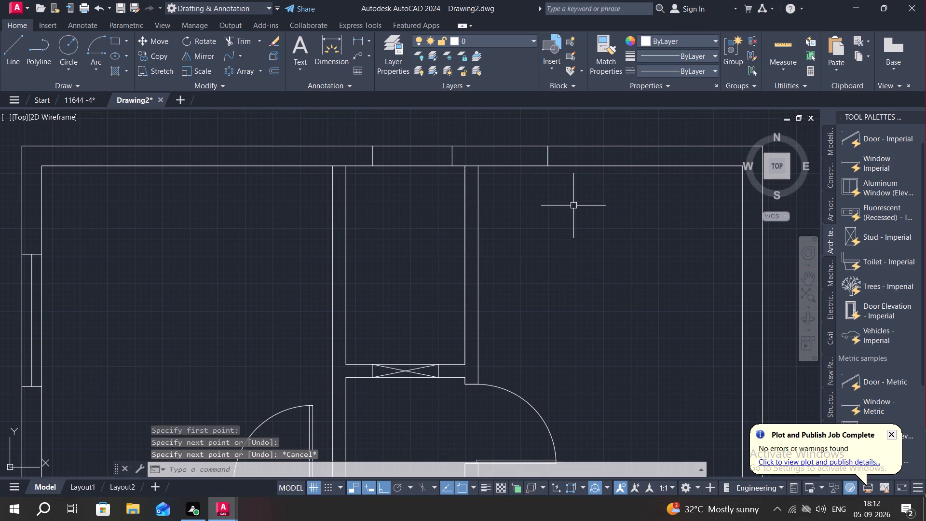
# Offset the northeast room's north wall jamb line 4' to the east to mark the window's other side.
pyautogui.write('O')
pyautogui.press('space')
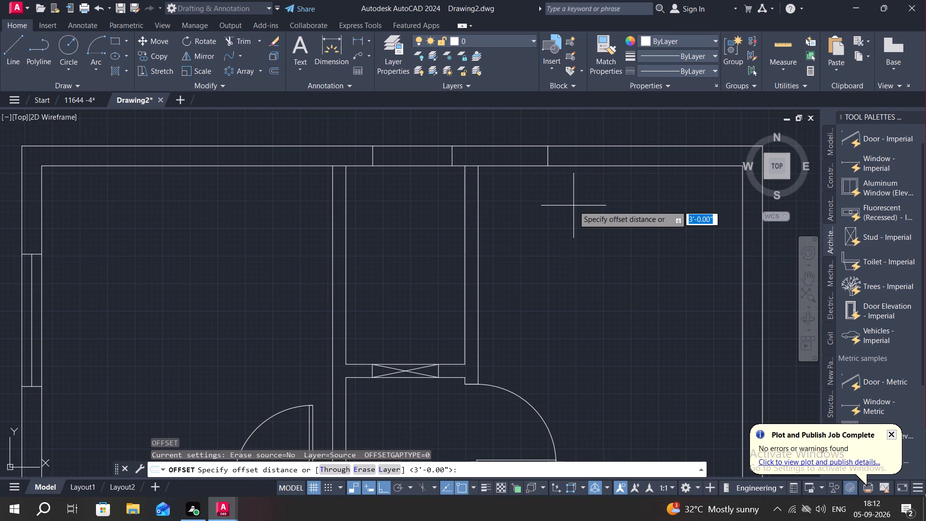
pyautogui.write("4'")
pyautogui.press('space')
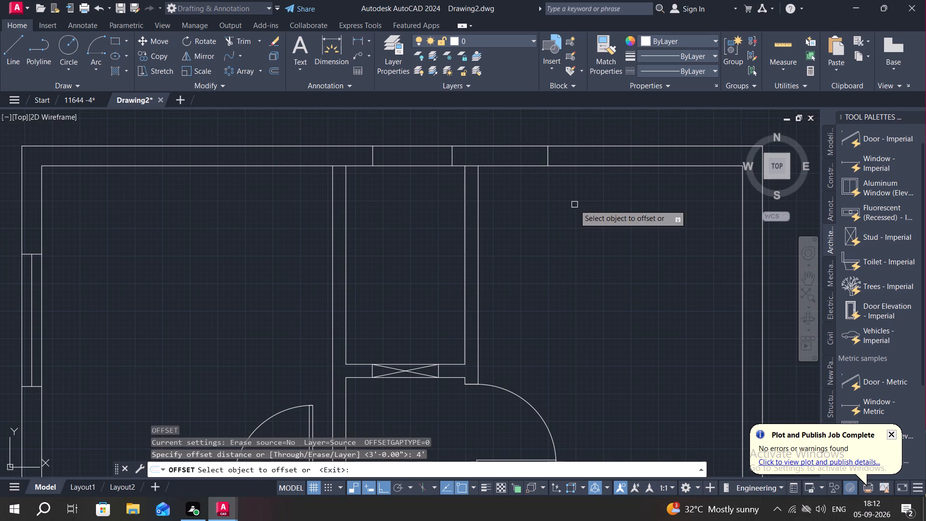
pyautogui.click(548, 158)
pyautogui.click(662, 151)
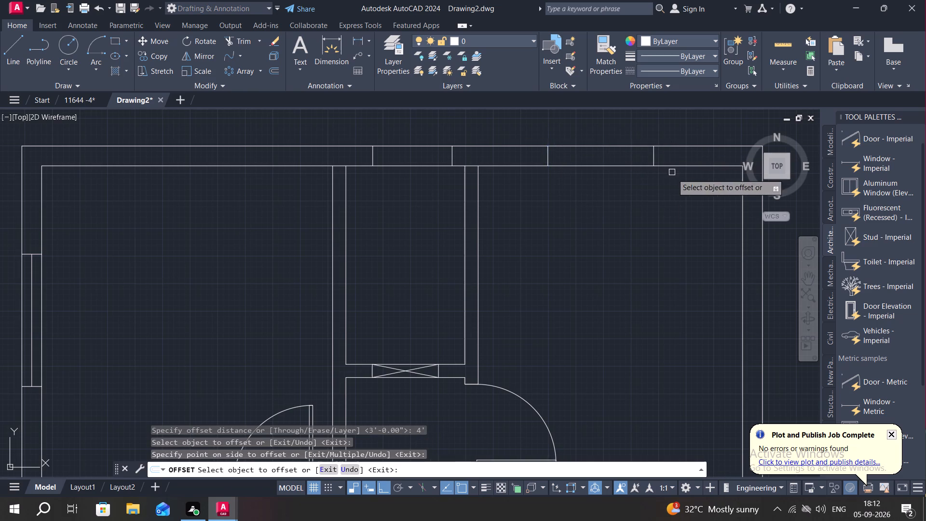
# Draw a horizontal line across the east exterior wall's 9" thickness at the northeast room, some distance south of its north wall.
pyautogui.moveTo(673, 211); pyautogui.dragTo(599, 210, button='middle')
pyautogui.press('Escape')
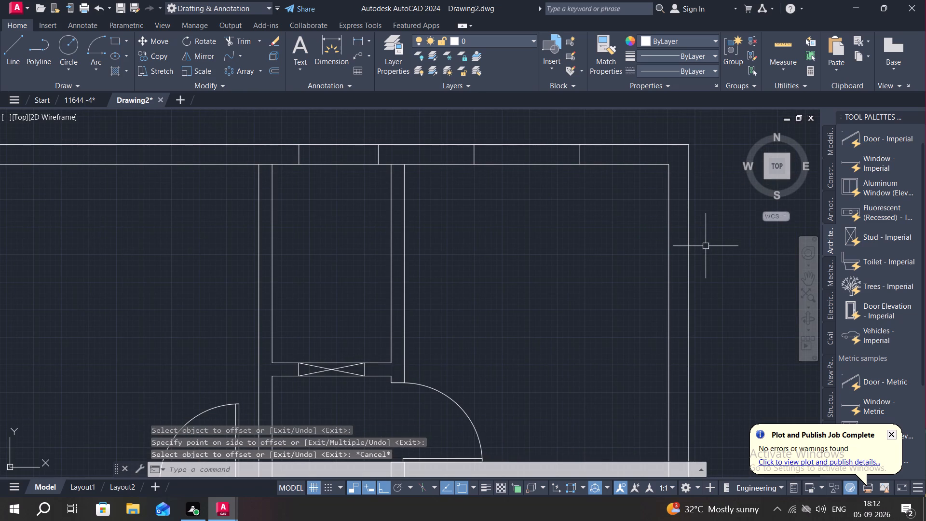
pyautogui.press('l')
pyautogui.press('space')
pyautogui.moveTo(671, 261); pyautogui.dragTo(653, 223, button='middle')
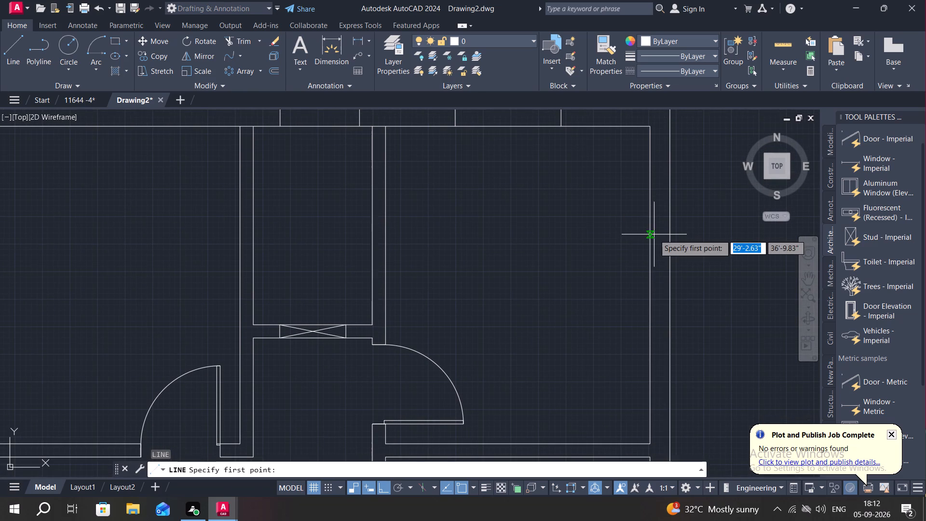
pyautogui.click(649, 217)
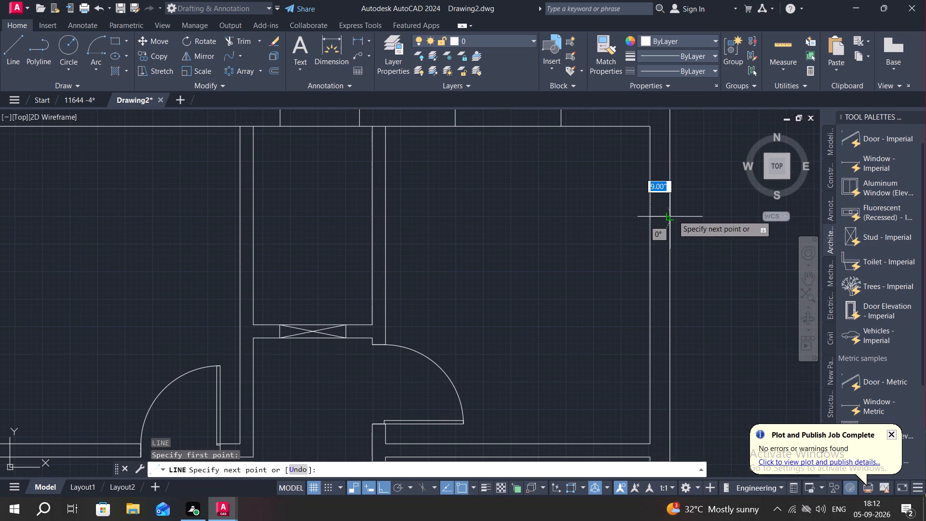
pyautogui.click(673, 215)
pyautogui.press('Escape')
# Offset the northeast room's east wall jamb line 4' to the south to mark the window's other side.
pyautogui.press('o')
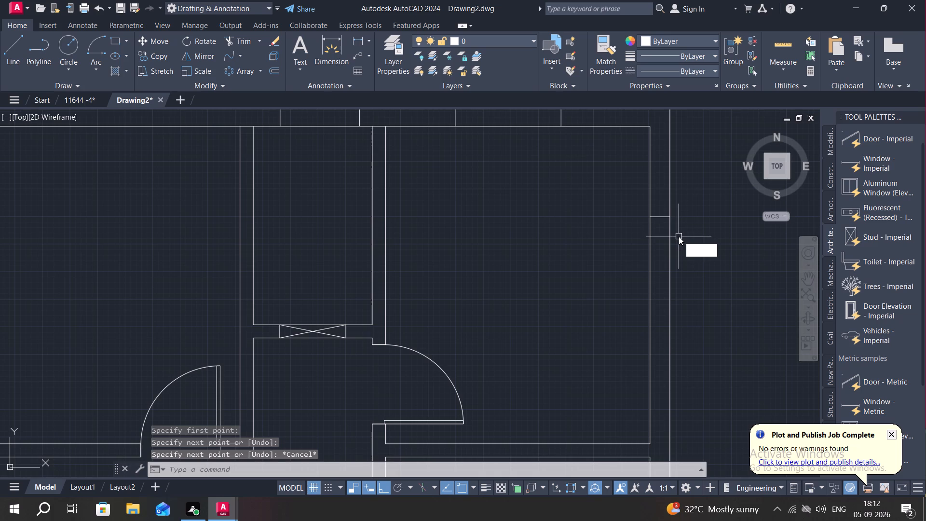
pyautogui.press('space')
pyautogui.write("4'")
pyautogui.press('space')
pyautogui.click(663, 218)
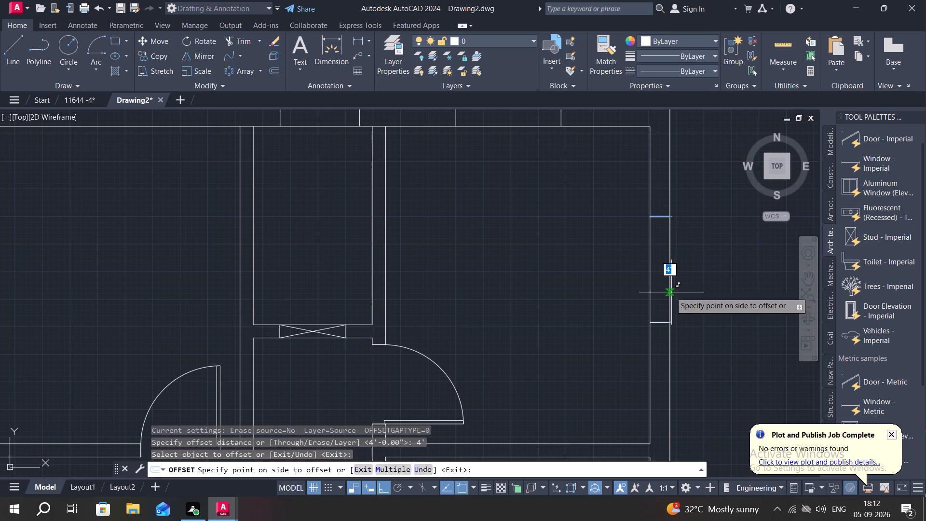
pyautogui.click(666, 290)
pyautogui.moveTo(670, 299); pyautogui.dragTo(664, 236, button='middle')
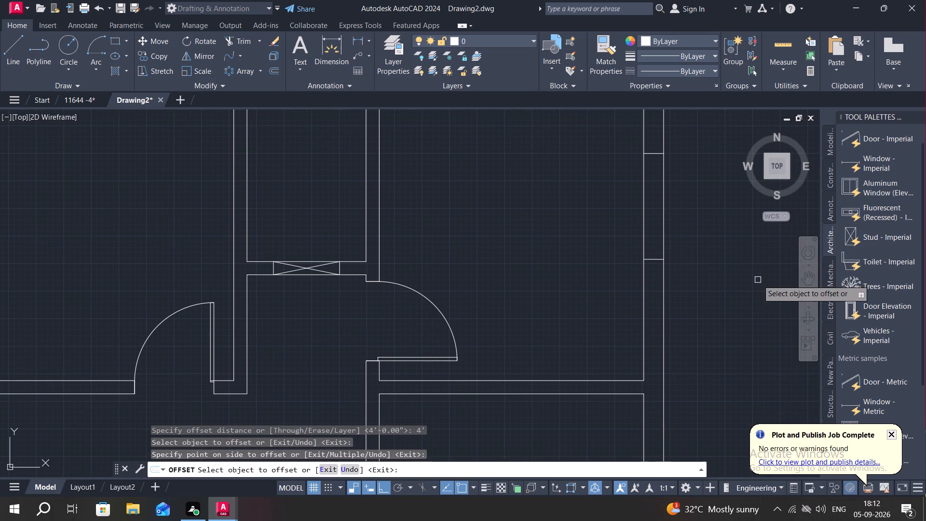
pyautogui.moveTo(753, 282); pyautogui.dragTo(673, 180, button='middle')
pyautogui.scroll(-2, 736, 328)
pyautogui.moveTo(723, 333); pyautogui.dragTo(694, 232, button='middle')
pyautogui.press('Escape')
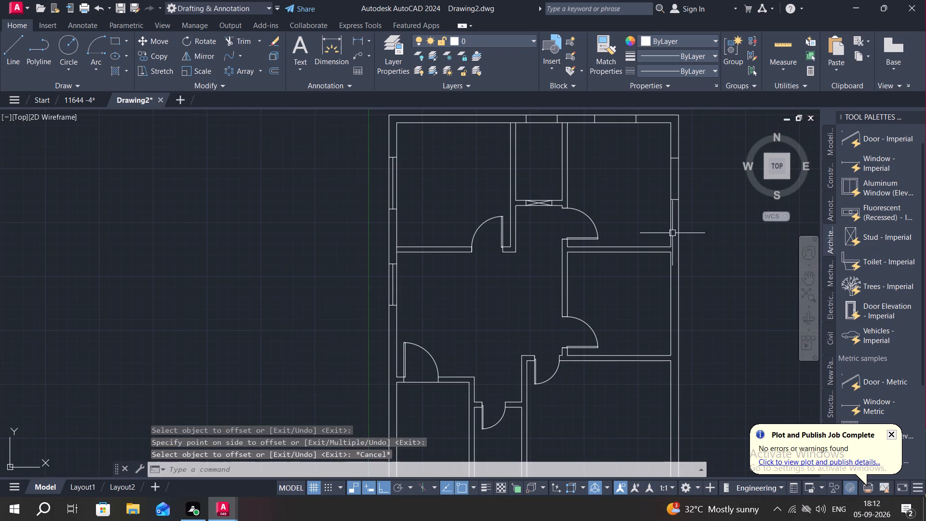
# Draw a horizontal line across the east exterior wall's 9" thickness at the middle east room, somewhat south of its north partition.
pyautogui.write('L')
pyautogui.press('space')
pyautogui.scroll(2, 668, 275)
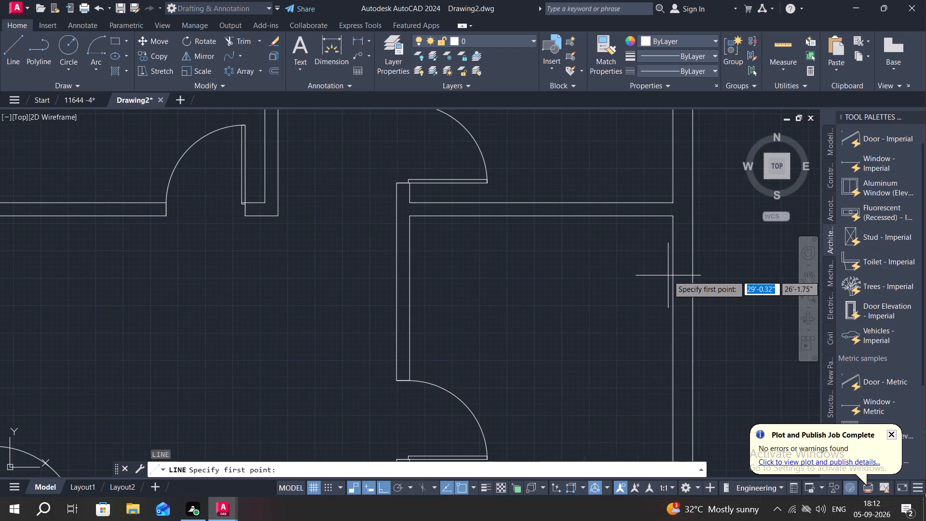
pyautogui.click(671, 279)
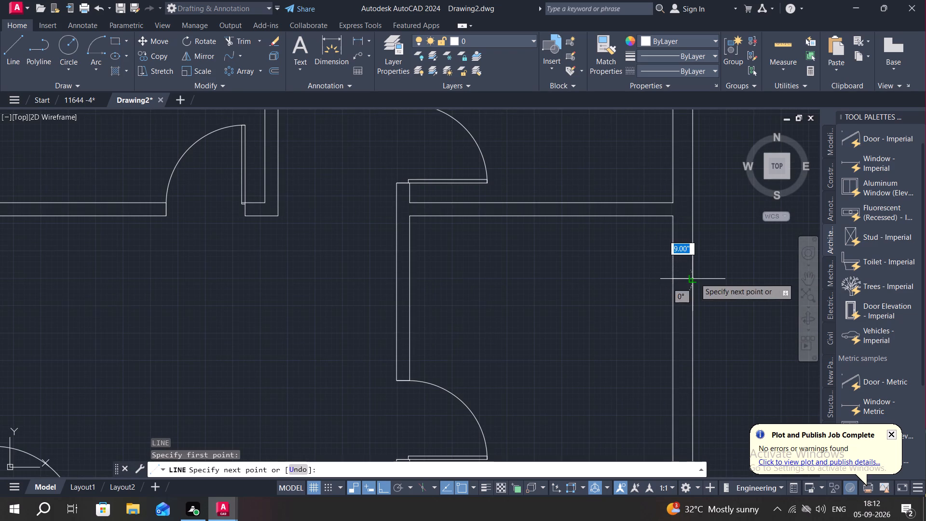
pyautogui.click(695, 278)
pyautogui.press('Escape')
# Offset the middle east room's jamb line 4' to the south to mark the window's other side.
pyautogui.moveTo(707, 291); pyautogui.dragTo(678, 220, button='middle')
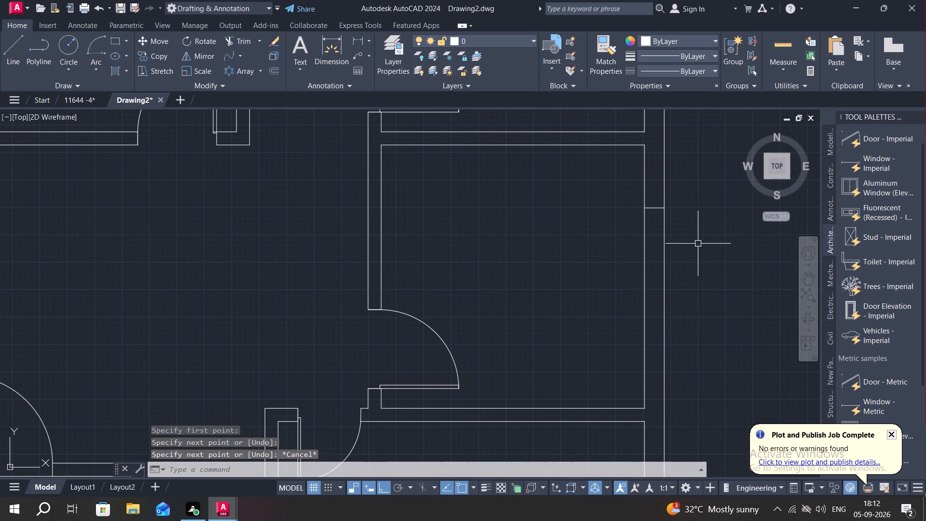
pyautogui.write('O')
pyautogui.press('space')
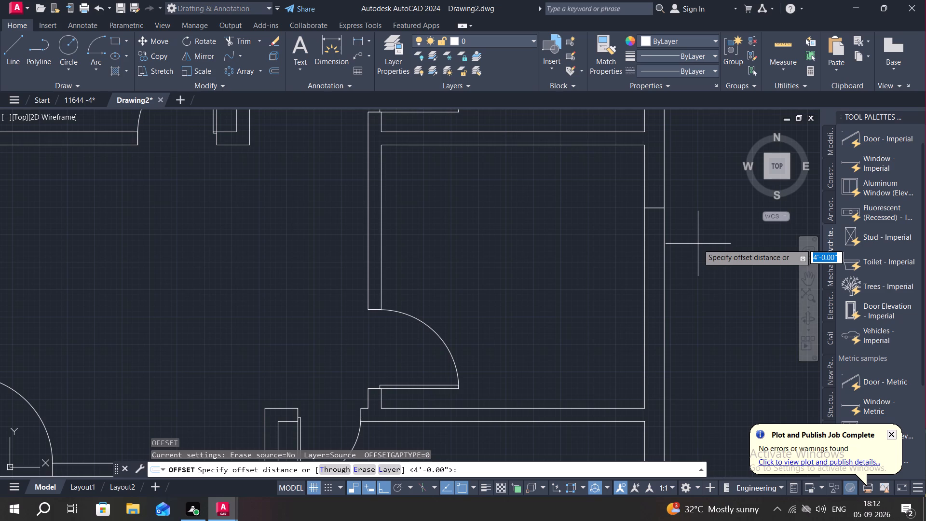
pyautogui.write("4'")
pyautogui.press('space')
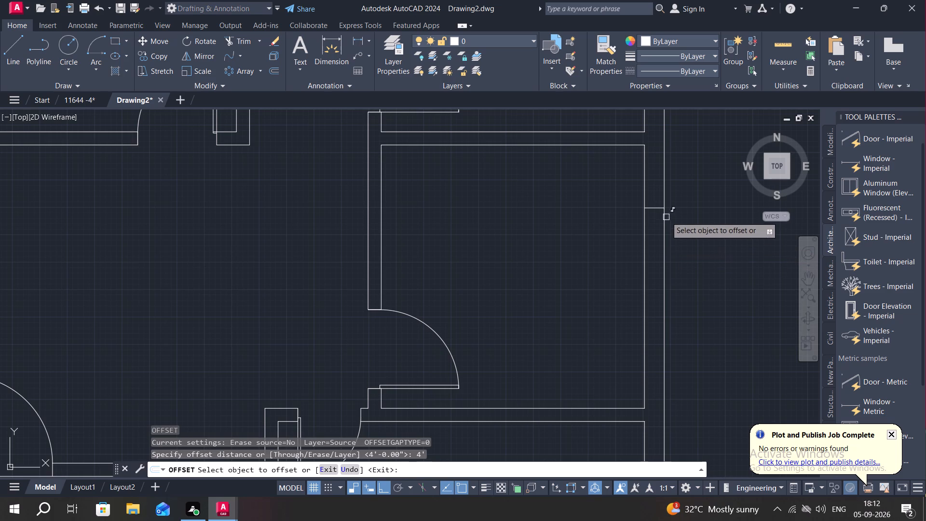
pyautogui.click(657, 207)
pyautogui.click(635, 308)
pyautogui.moveTo(634, 338); pyautogui.dragTo(587, 228, button='middle')
pyautogui.moveTo(653, 266); pyautogui.dragTo(663, 219, button='middle')
pyautogui.press('Escape')
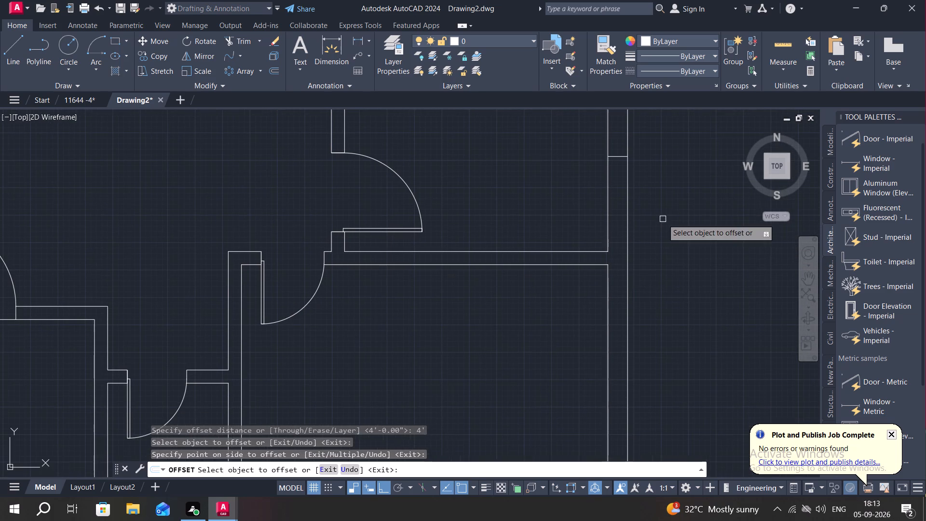
# Draw a horizontal line across the east exterior wall's 9" thickness at the southeast room, somewhat south of its north partition.
pyautogui.moveTo(654, 284); pyautogui.dragTo(661, 193, button='middle')
pyautogui.scroll(-2, 696, 238)
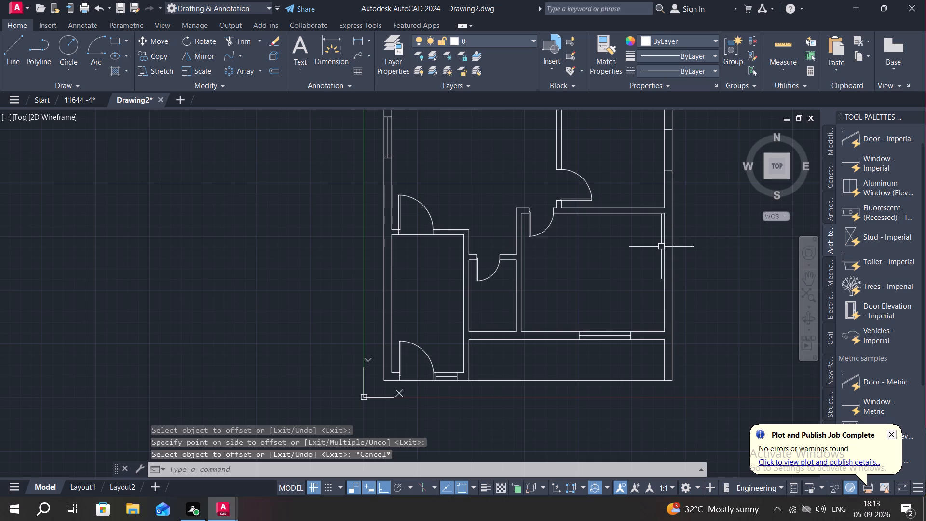
pyautogui.press('l')
pyautogui.press('space')
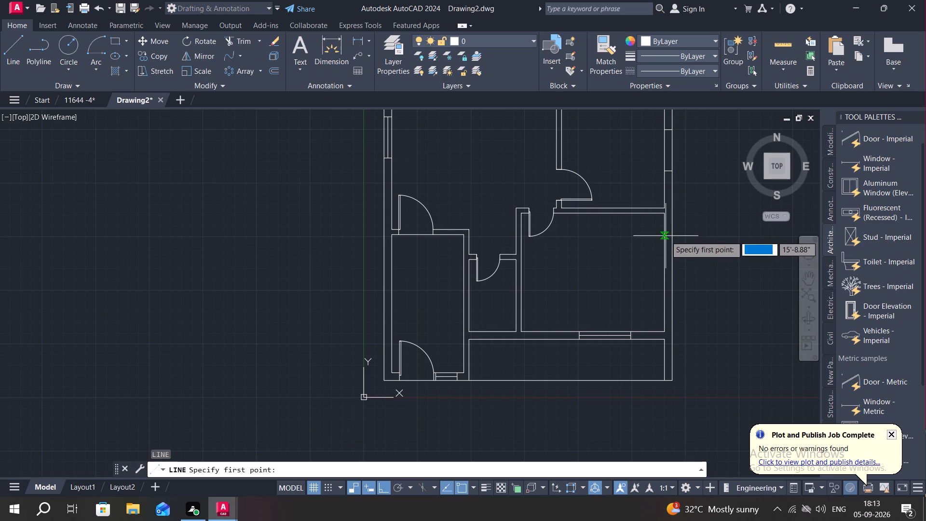
pyautogui.click(665, 242)
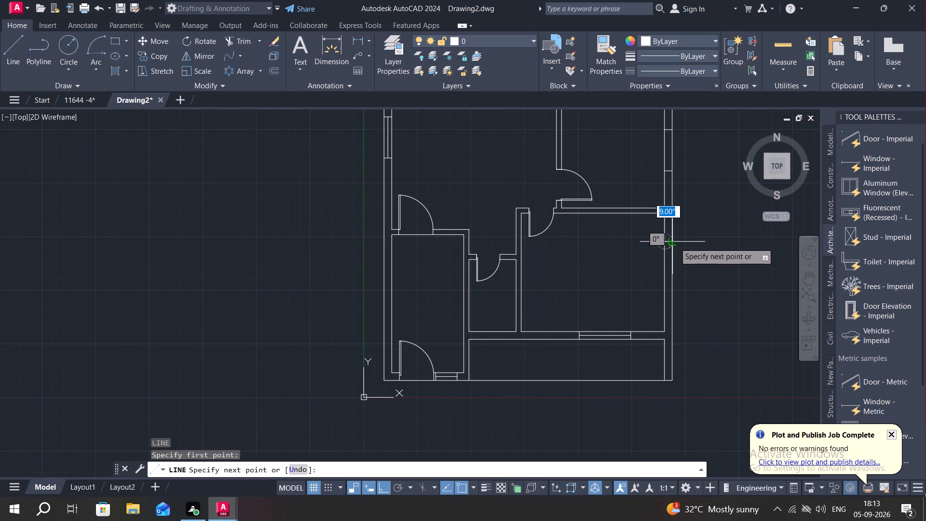
pyautogui.click(675, 243)
pyautogui.press('Escape')
# Offset the southeast room's east wall jamb line 4' to the south to mark the window's other side.
pyautogui.press('o')
pyautogui.press('space')
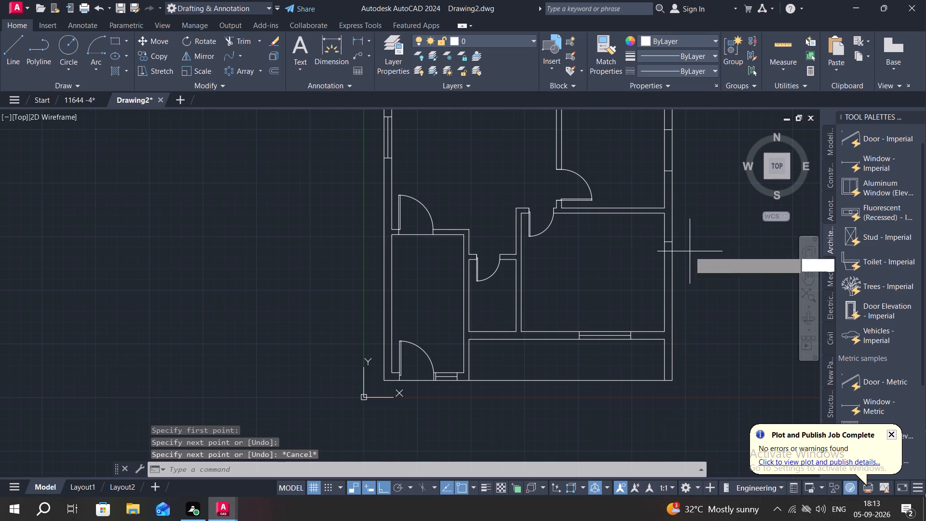
pyautogui.press('4')
pyautogui.press("'")
pyautogui.press('space')
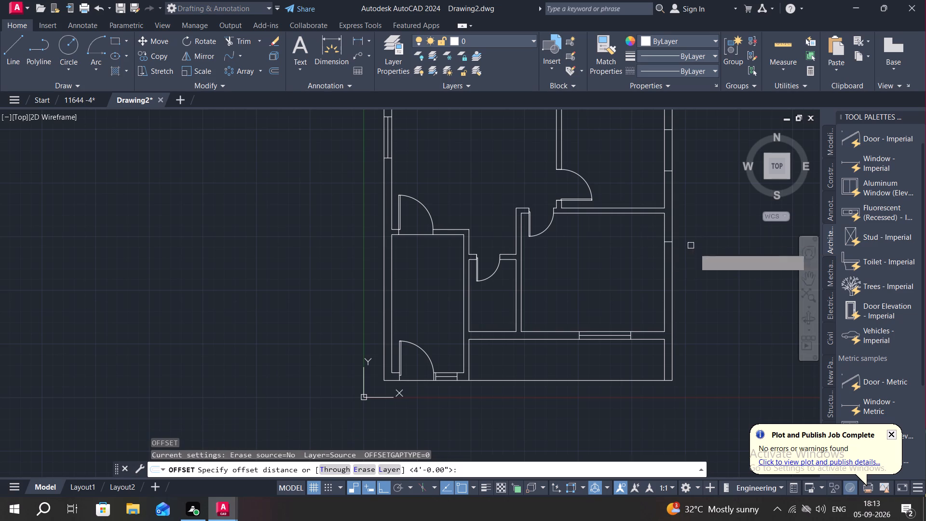
pyautogui.click(669, 242)
pyautogui.click(670, 274)
pyautogui.moveTo(684, 263); pyautogui.dragTo(684, 262, button='middle')
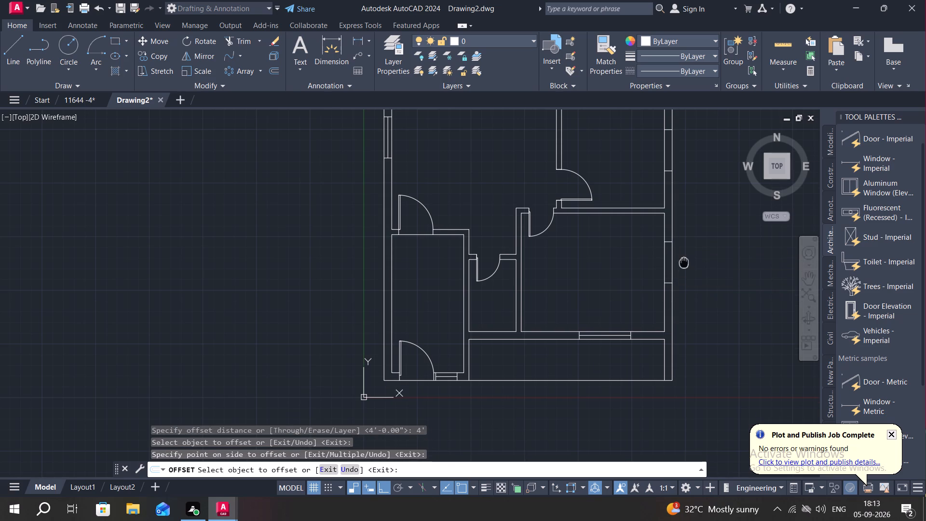
pyautogui.moveTo(684, 262); pyautogui.dragTo(684, 268, button='middle')
pyautogui.press('Escape')
# Draw the southeast room's east window centre line between the midpoints of its two jamb lines.
pyautogui.press('l')
pyautogui.press('space')
pyautogui.scroll(2, 660, 291)
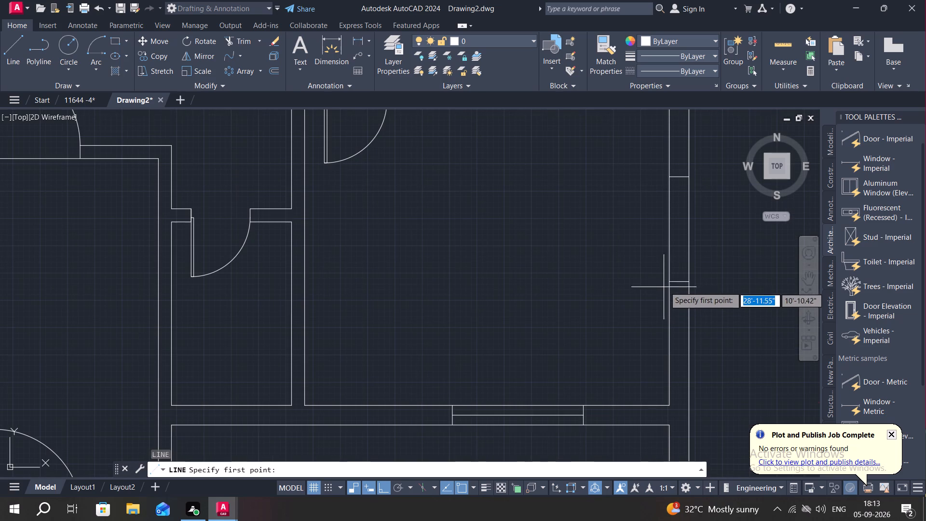
pyautogui.click(677, 282)
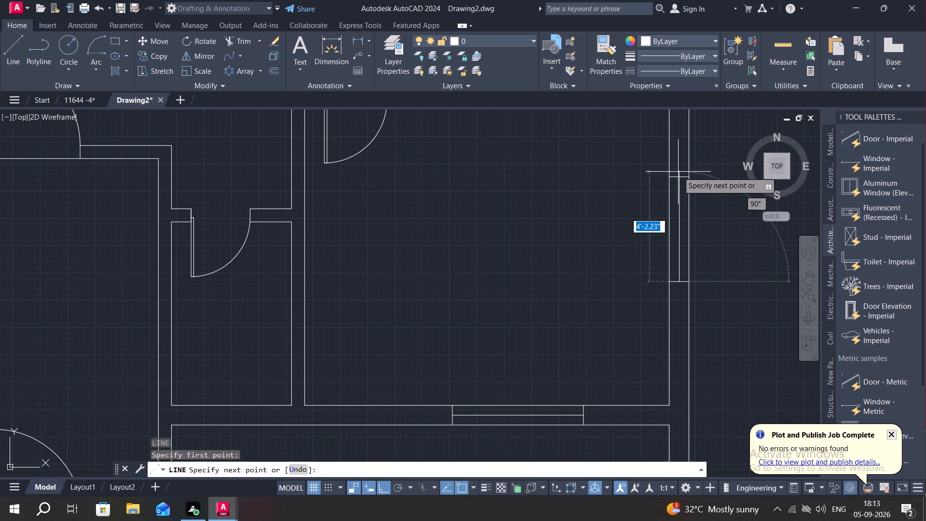
pyautogui.click(681, 175)
pyautogui.moveTo(650, 178); pyautogui.dragTo(615, 254, button='middle')
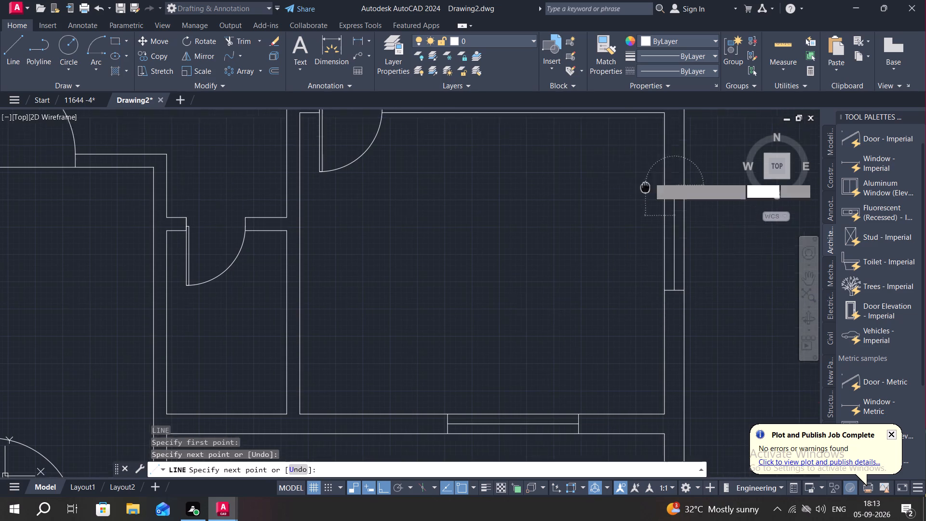
pyautogui.moveTo(615, 254); pyautogui.dragTo(557, 334, button='middle')
pyautogui.press('Escape')
# Draw the middle east room's window centre line between the midpoints of its two jamb lines.
pyautogui.moveTo(588, 181); pyautogui.dragTo(613, 384, button='middle')
pyautogui.press('space')
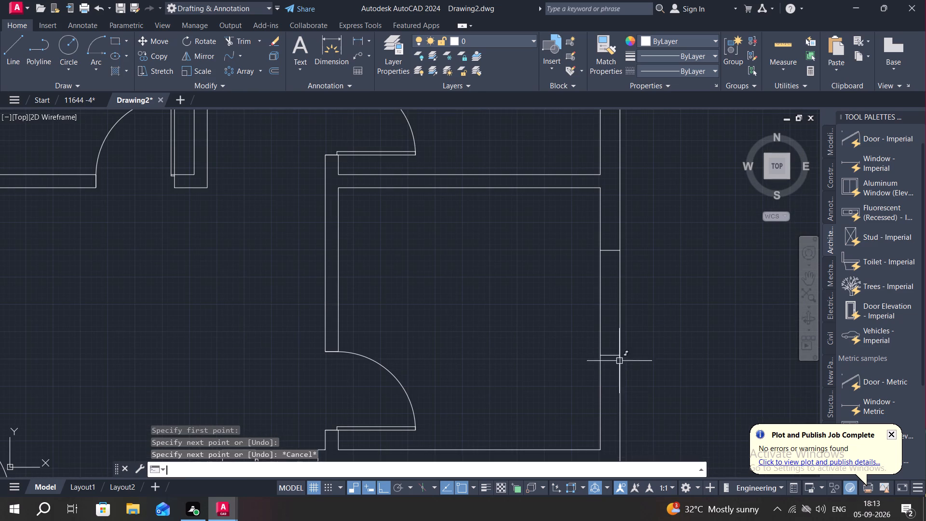
pyautogui.click(608, 356)
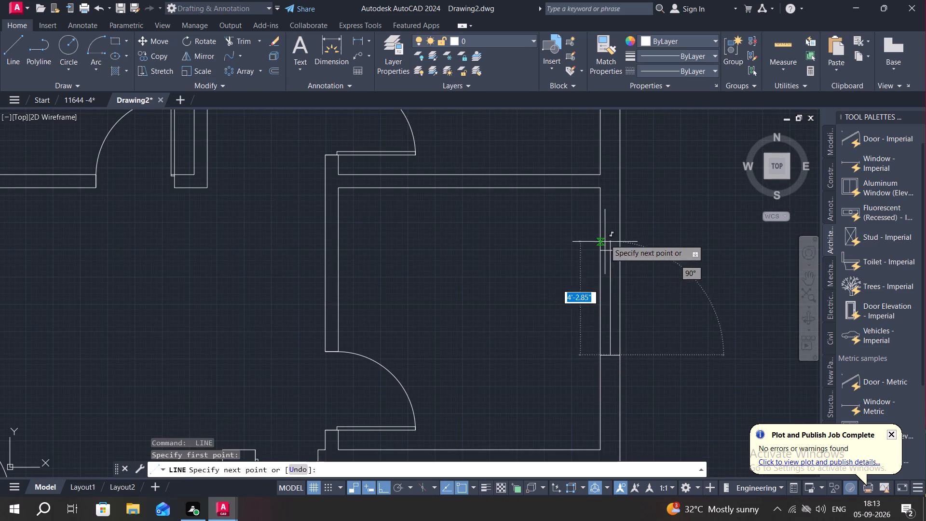
pyautogui.click(613, 251)
pyautogui.press('Escape')
# Draw the northeast room's east wall window centre line between the midpoints of its two jamb lines.
pyautogui.moveTo(586, 250); pyautogui.dragTo(586, 272, button='middle')
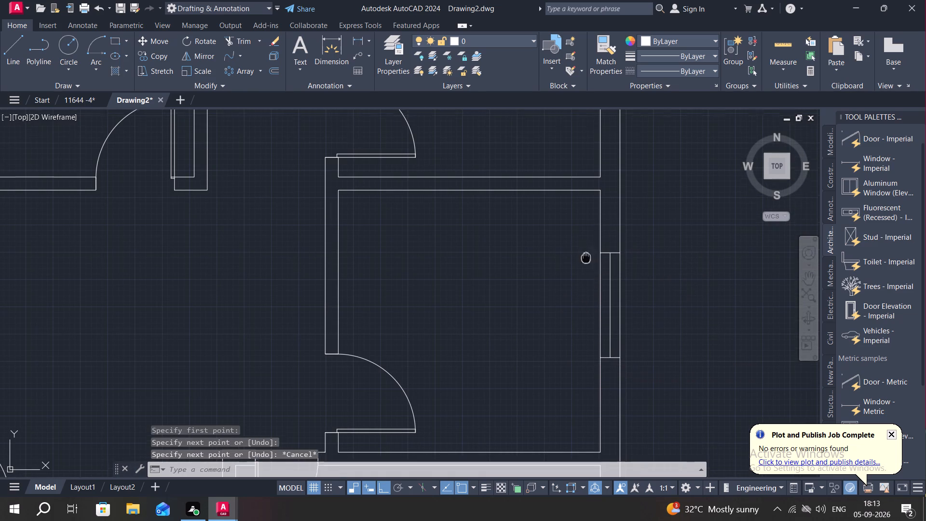
pyautogui.moveTo(586, 272); pyautogui.dragTo(602, 475, button='middle')
pyautogui.scroll(-2, 584, 454)
pyautogui.press('space')
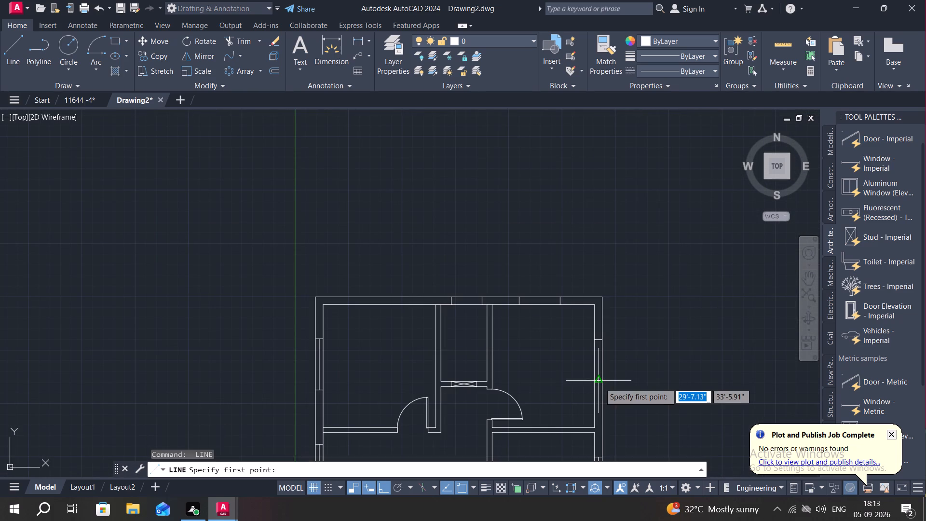
pyautogui.click(599, 383)
pyautogui.scroll(3, 600, 341)
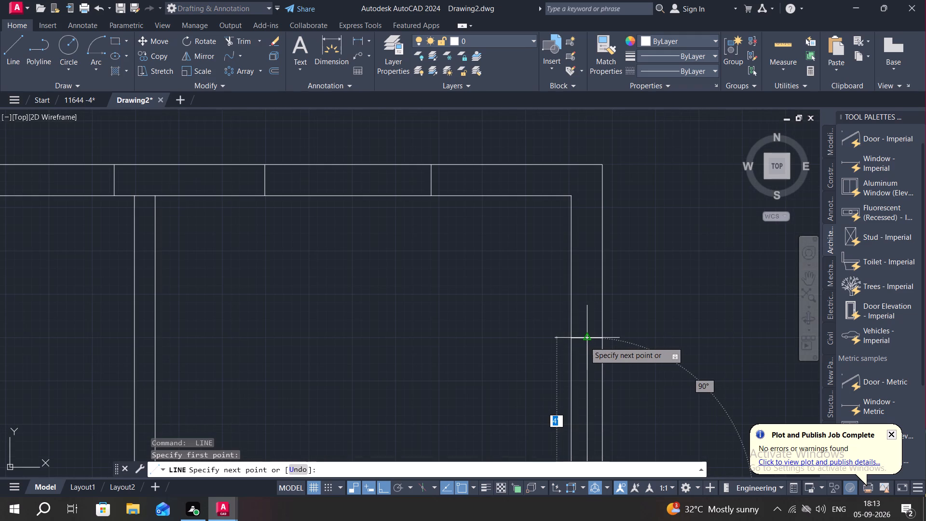
pyautogui.click(585, 342)
pyautogui.press('Escape')
# Draw the northeast room's north wall window centre line between the midpoints of its two jamb lines.
pyautogui.moveTo(453, 333); pyautogui.dragTo(546, 442, button='middle')
pyautogui.press('space')
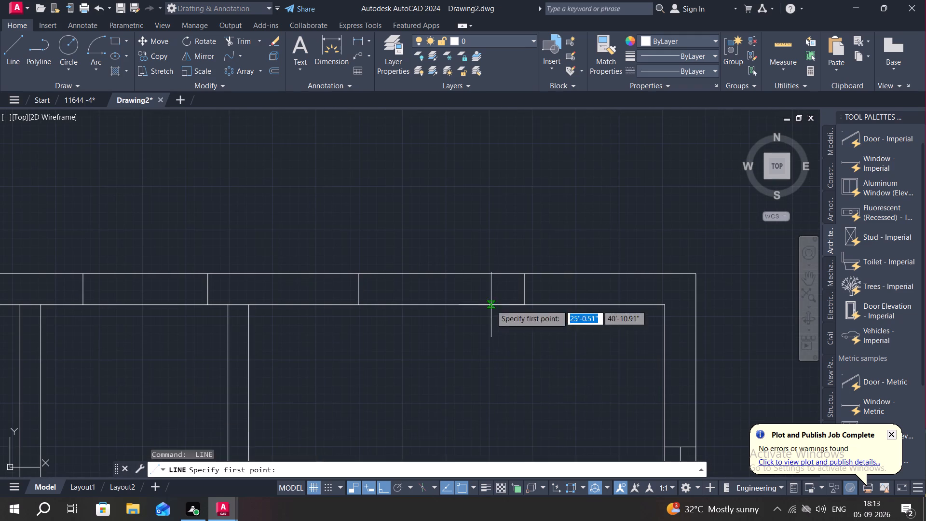
pyautogui.click(523, 290)
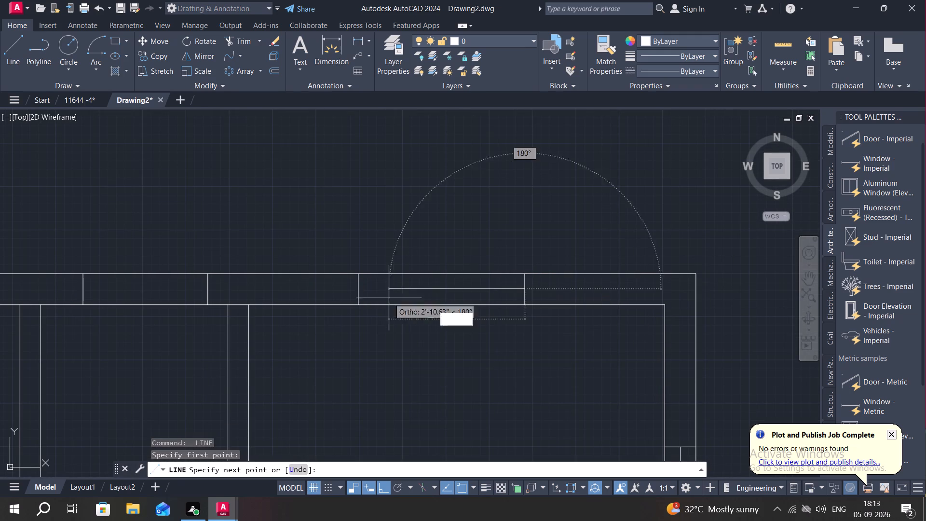
pyautogui.click(359, 289)
pyautogui.press('Escape')
# Draw the narrow middle room's north wall window centre line between the midpoints of its two jamb lines.
pyautogui.moveTo(345, 329); pyautogui.dragTo(884, 342, button='middle')
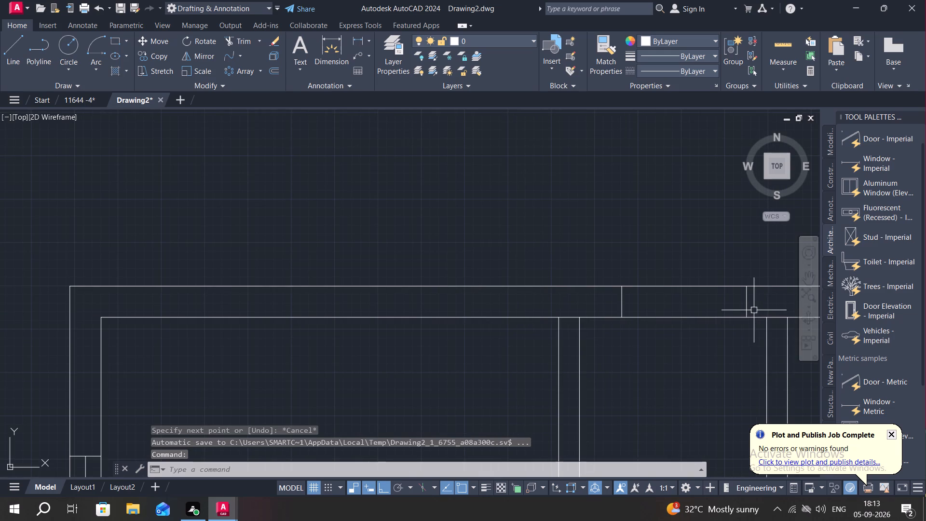
pyautogui.press('space')
pyautogui.click(748, 306)
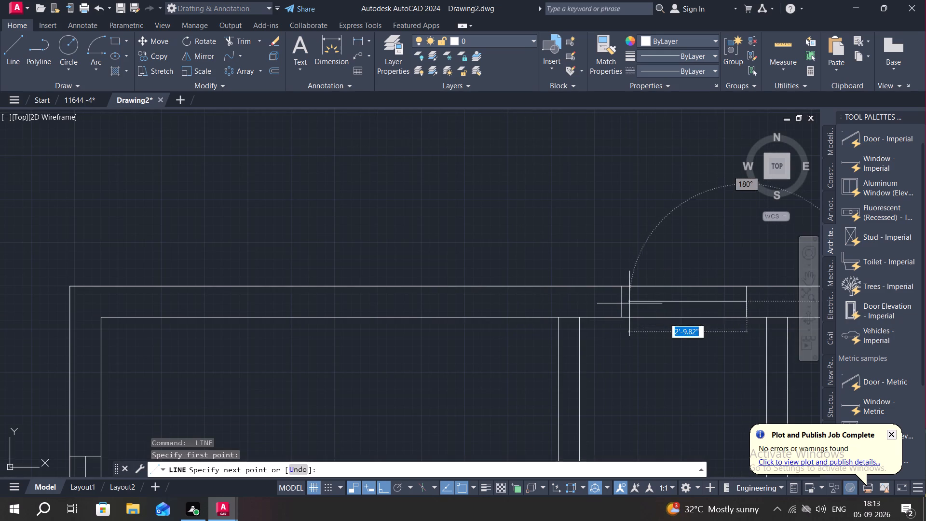
pyautogui.click(624, 303)
pyautogui.press('Escape')
# Extend the small south room's lower wall line at both ends to meet the adjoining partition lines.
pyautogui.moveTo(608, 358); pyautogui.dragTo(628, 325, button='middle')
pyautogui.scroll(-3, 628, 326)
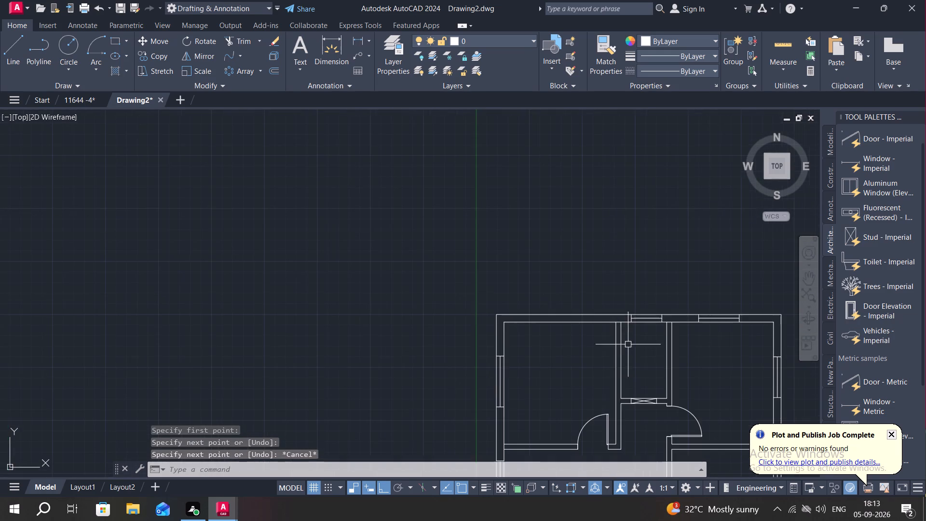
pyautogui.moveTo(477, 385); pyautogui.dragTo(484, 274, button='middle')
pyautogui.moveTo(547, 356); pyautogui.dragTo(457, 282, button='middle')
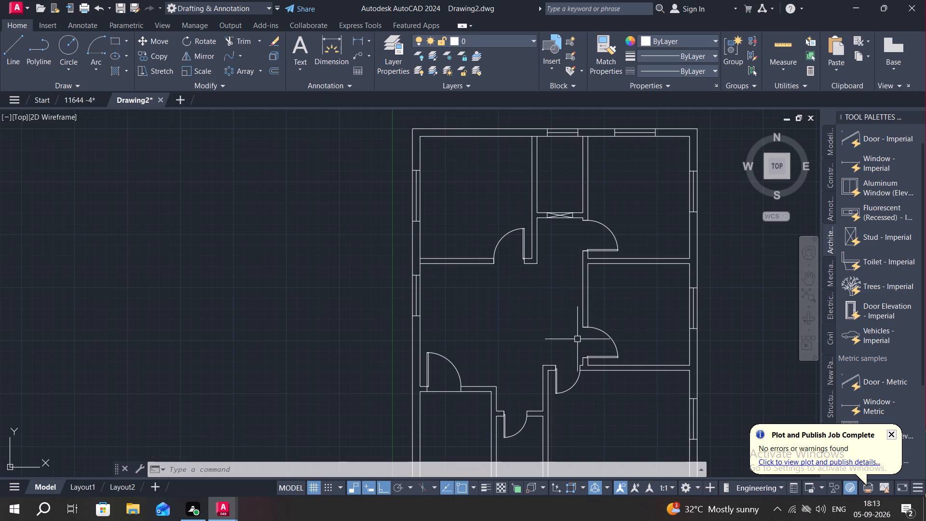
pyautogui.moveTo(599, 382); pyautogui.dragTo(532, 260, button='middle')
pyautogui.moveTo(574, 340); pyautogui.dragTo(591, 299, button='middle')
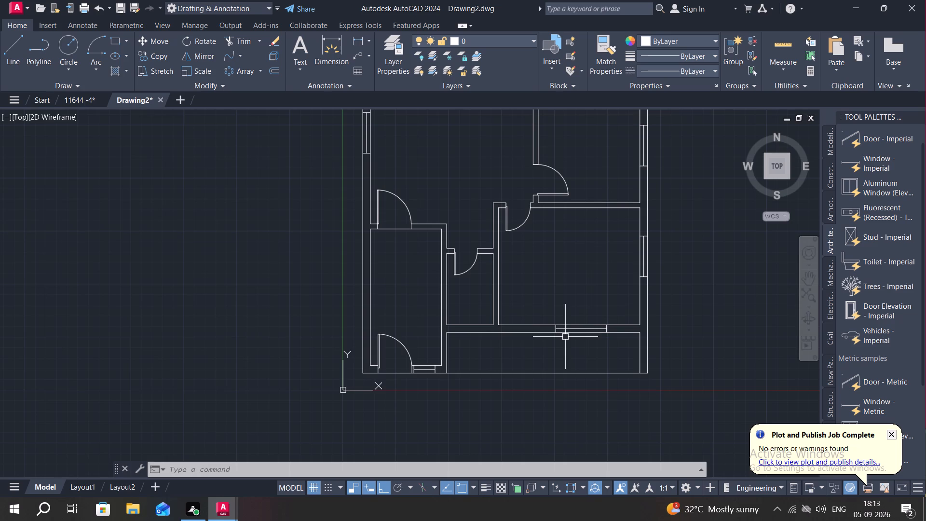
pyautogui.press('r')
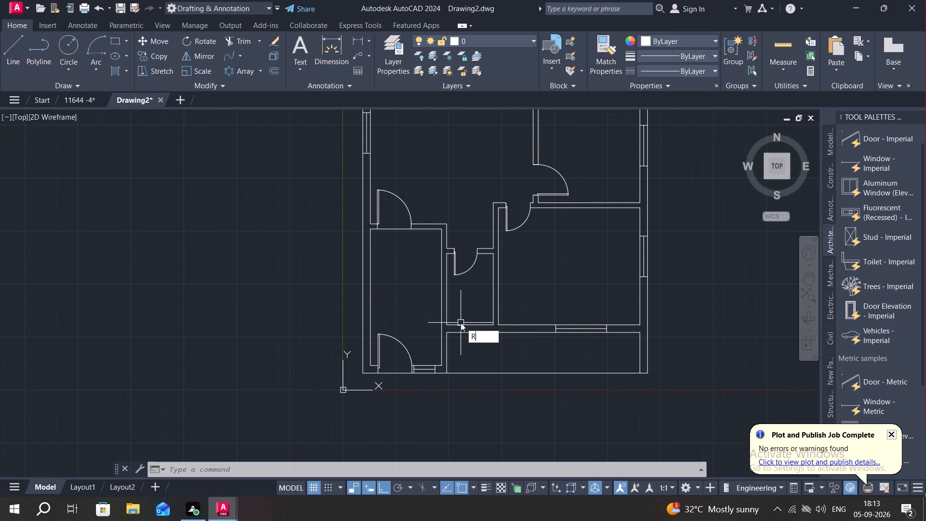
pyautogui.press('Escape')
pyautogui.press('e')
pyautogui.write('X')
pyautogui.press('space')
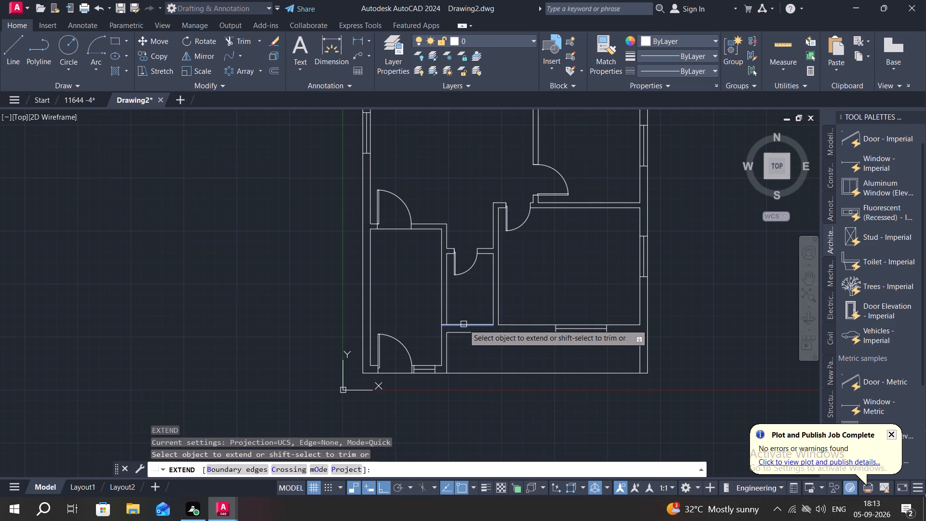
pyautogui.click(463, 324)
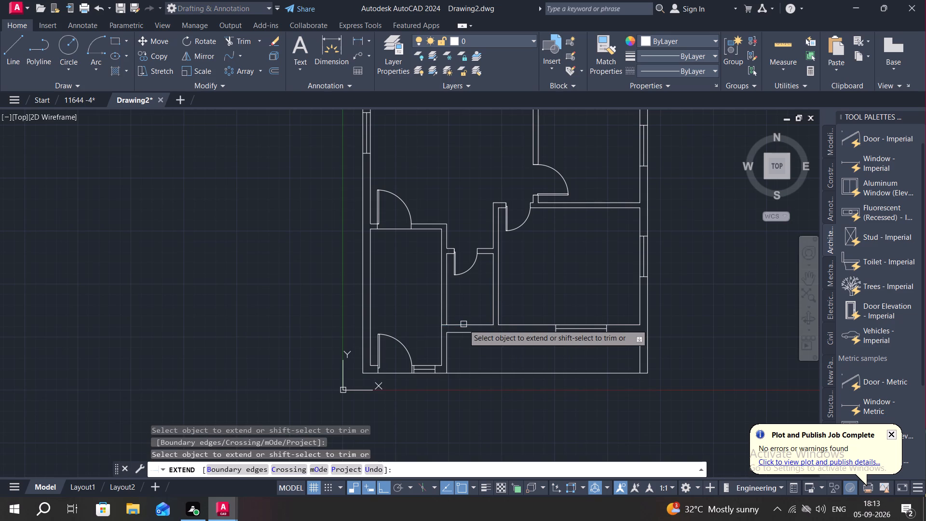
pyautogui.click(488, 326)
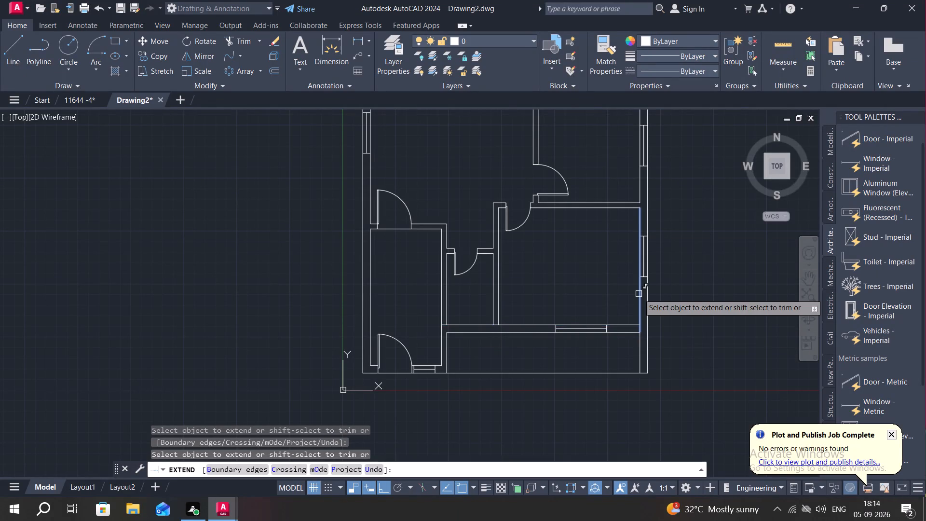
# Extend the inner east wall face upward across the partition junctions above the southeast and middle east rooms.
pyautogui.click(638, 211)
pyautogui.moveTo(622, 218); pyautogui.dragTo(617, 303, button='middle')
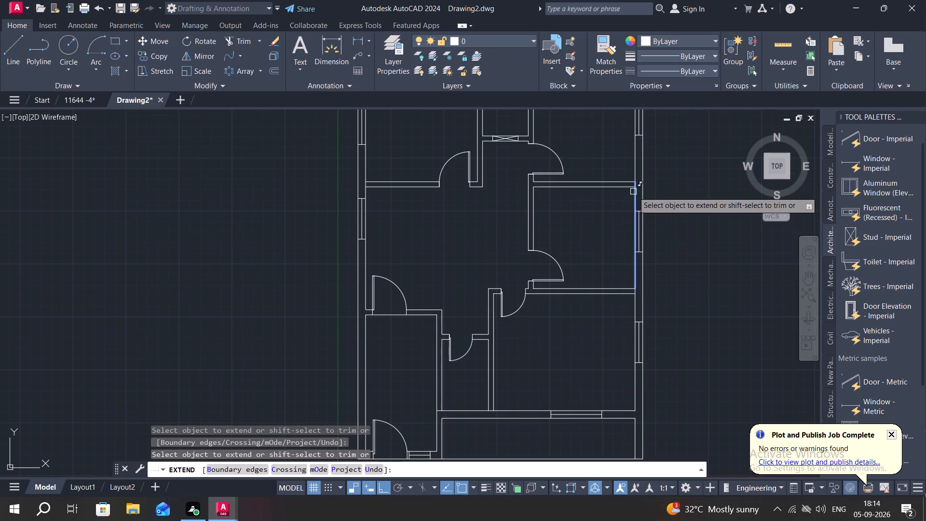
pyautogui.click(633, 192)
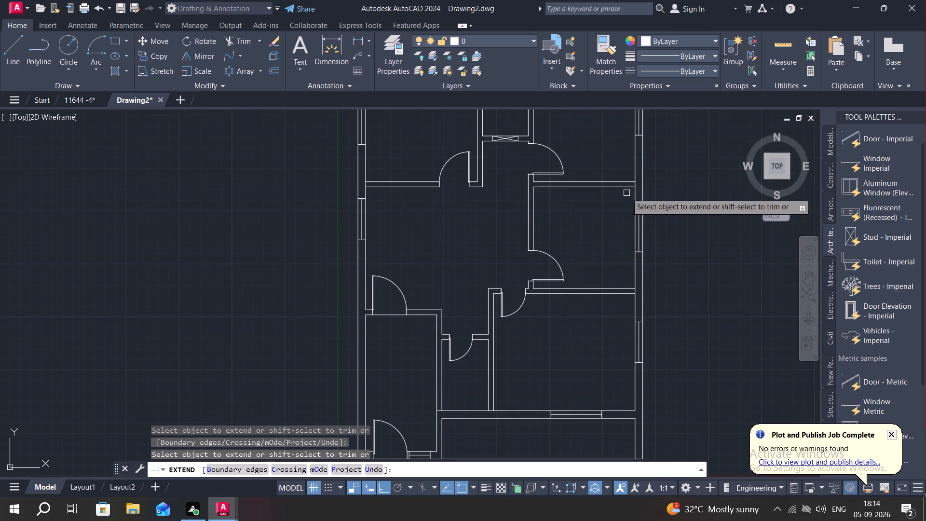
pyautogui.moveTo(625, 236); pyautogui.dragTo(620, 279, button='middle')
pyautogui.scroll(-1, 607, 267)
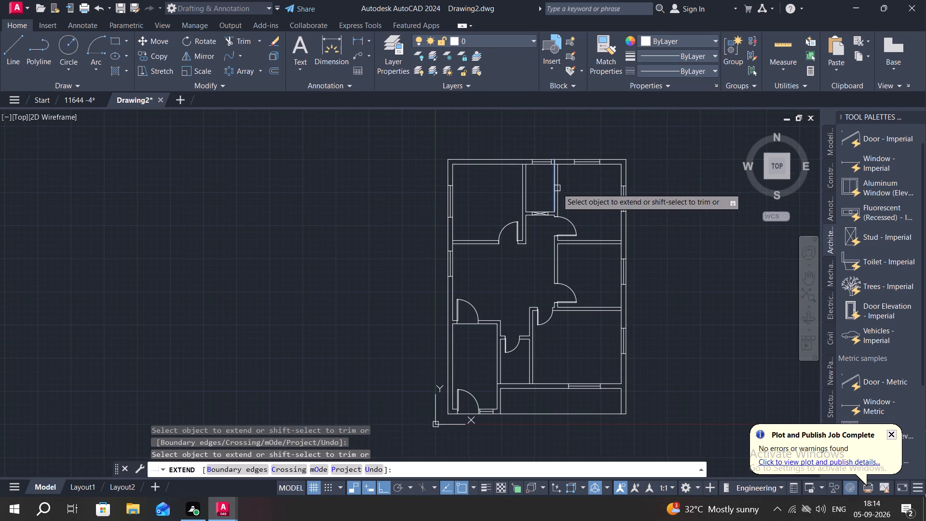
pyautogui.press('Escape')
# Hatch the northwest corner of the exterior wall with the ANSI31 pattern in black (0,0,0).
pyautogui.press('h')
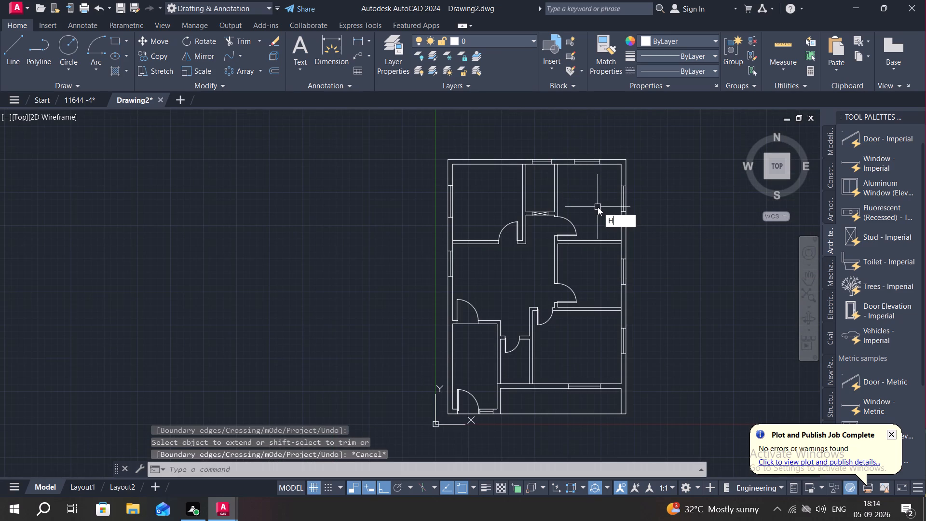
pyautogui.press('space')
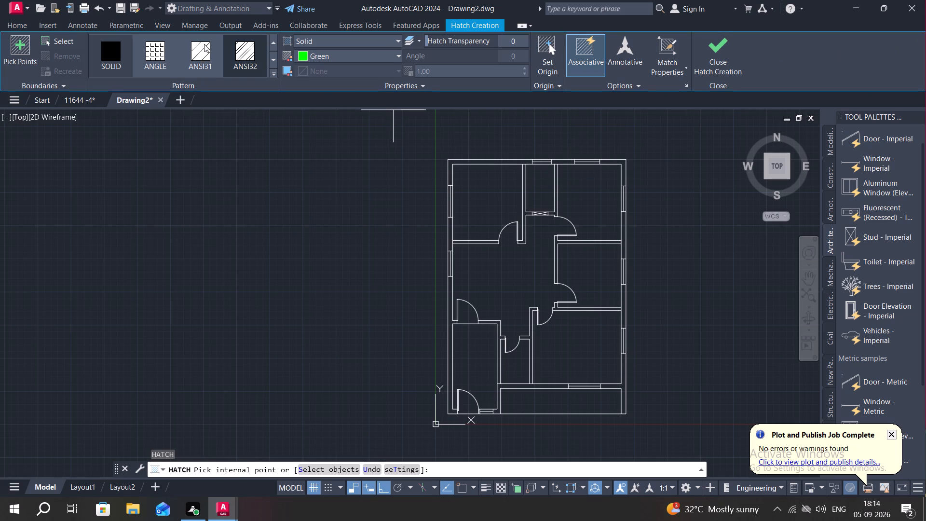
pyautogui.click(314, 55)
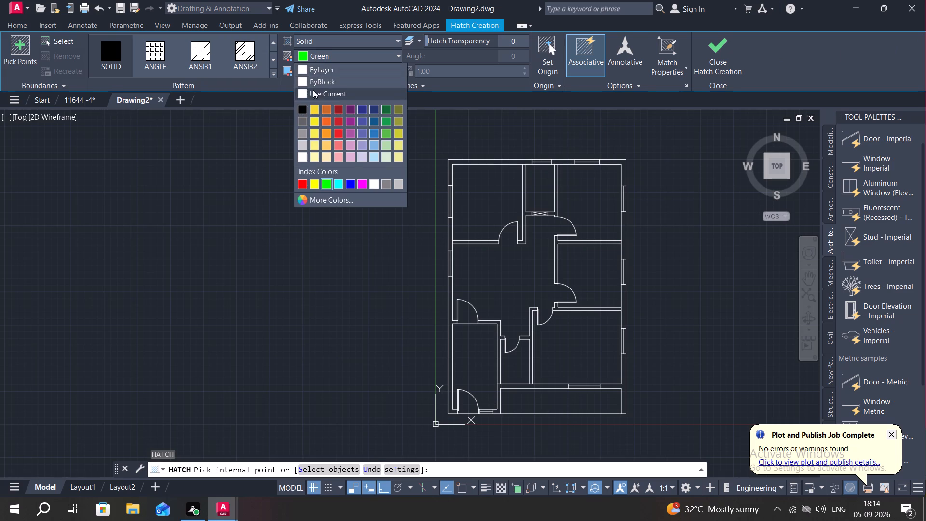
pyautogui.click(301, 112)
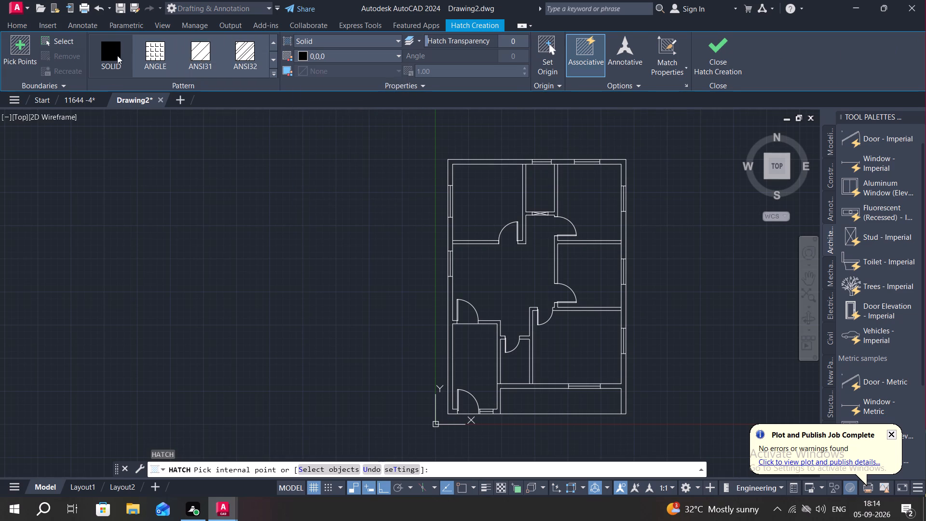
pyautogui.click(200, 56)
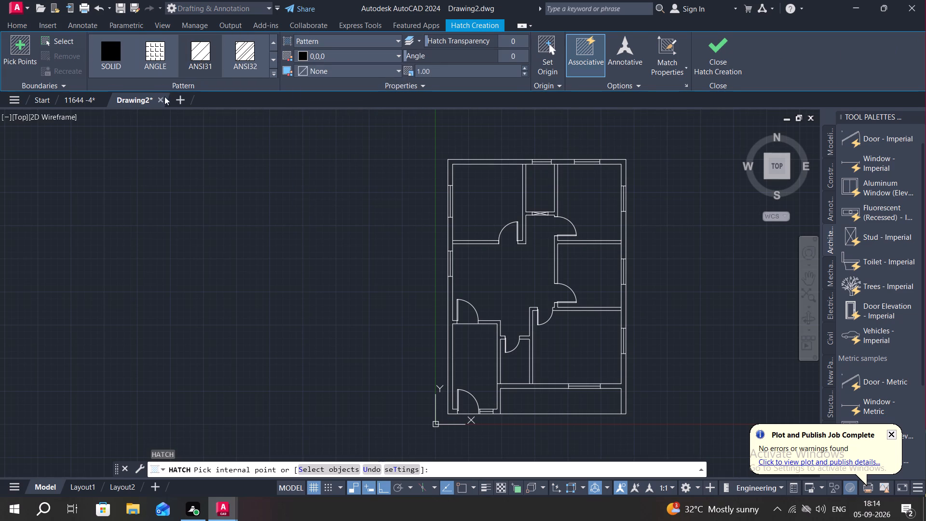
pyautogui.click(451, 171)
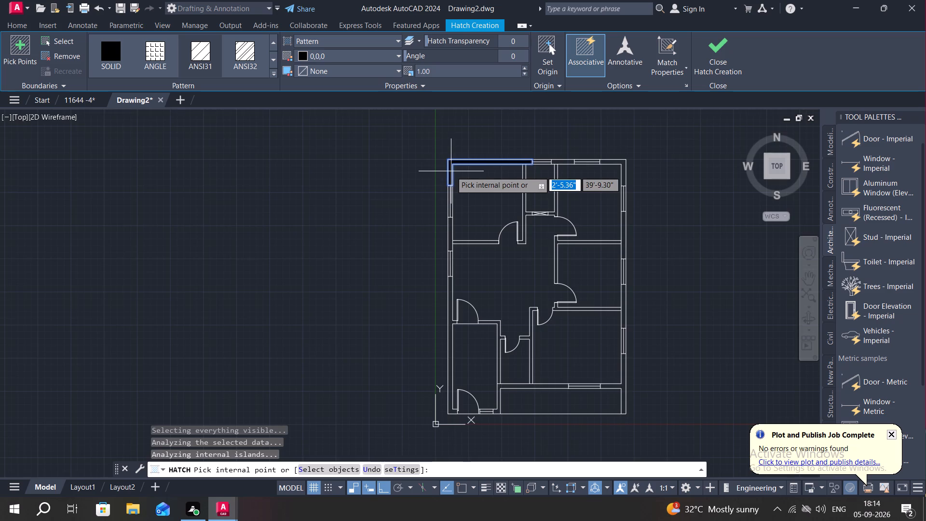
pyautogui.scroll(6, 451, 167)
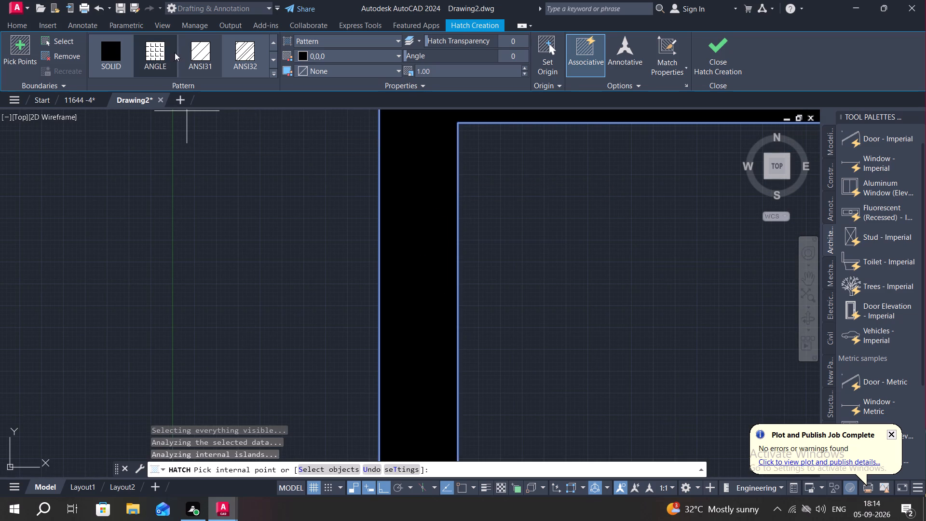
pyautogui.click(197, 52)
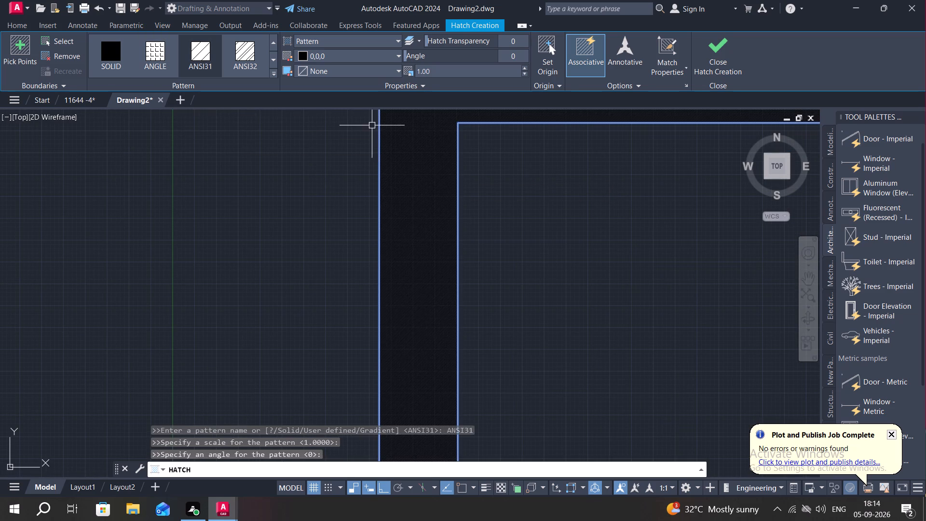
# Set the northwest wall hatch scale to 20 and finish the hatch.
pyautogui.scroll(3, 426, 187)
pyautogui.click(457, 69)
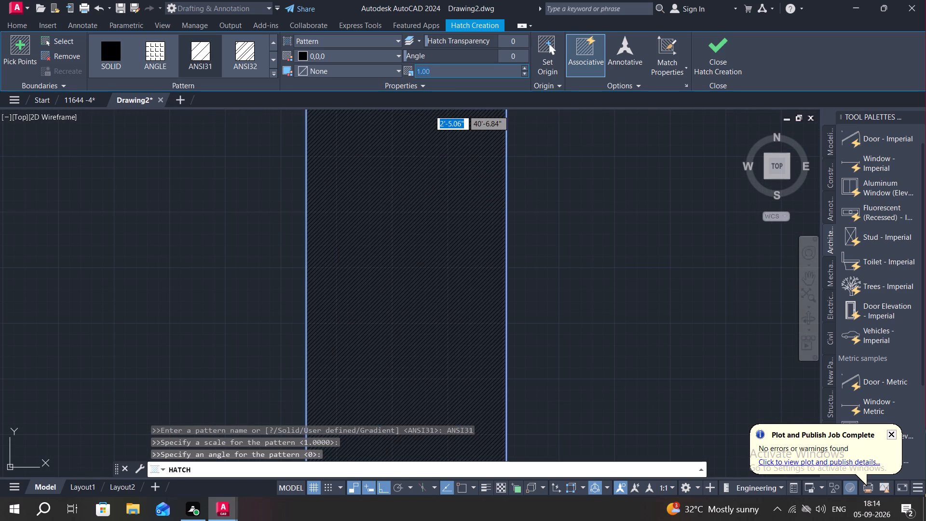
pyautogui.press('BackSpace')
pyautogui.press('2')
pyautogui.press('0')
pyautogui.press('Return')
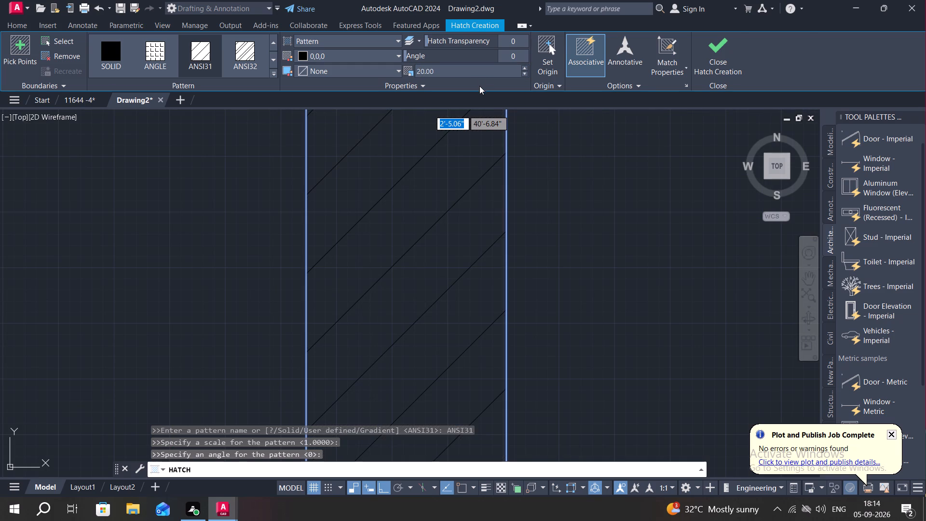
pyautogui.press('Escape')
# Hatch the north wall between its two windows and the northeast wall corner with ANSI31 at scale 20.
pyautogui.scroll(-3, 544, 195)
pyautogui.scroll(-2, 586, 241)
pyautogui.moveTo(611, 245); pyautogui.dragTo(492, 178, button='middle')
pyautogui.scroll(-2, 504, 178)
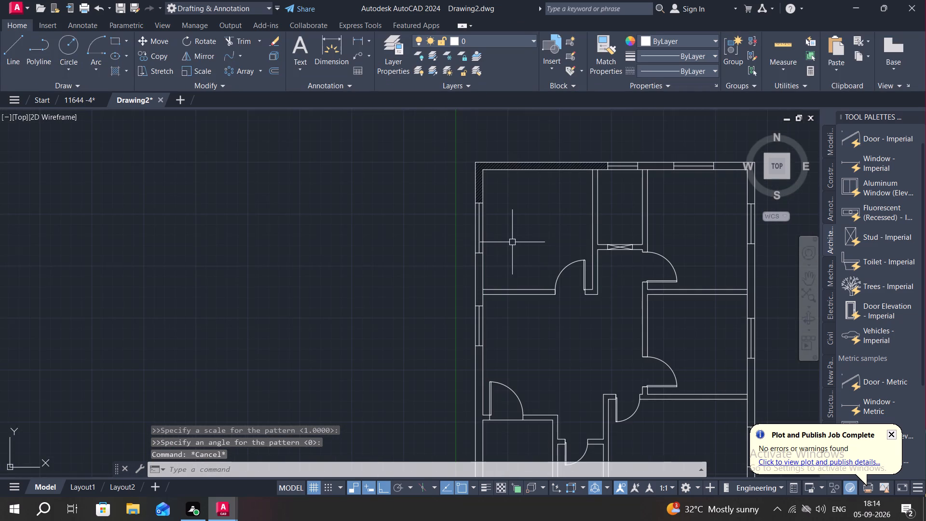
pyautogui.moveTo(491, 246); pyautogui.dragTo(409, 263, button='middle')
pyautogui.press('space')
pyautogui.scroll(2, 561, 177)
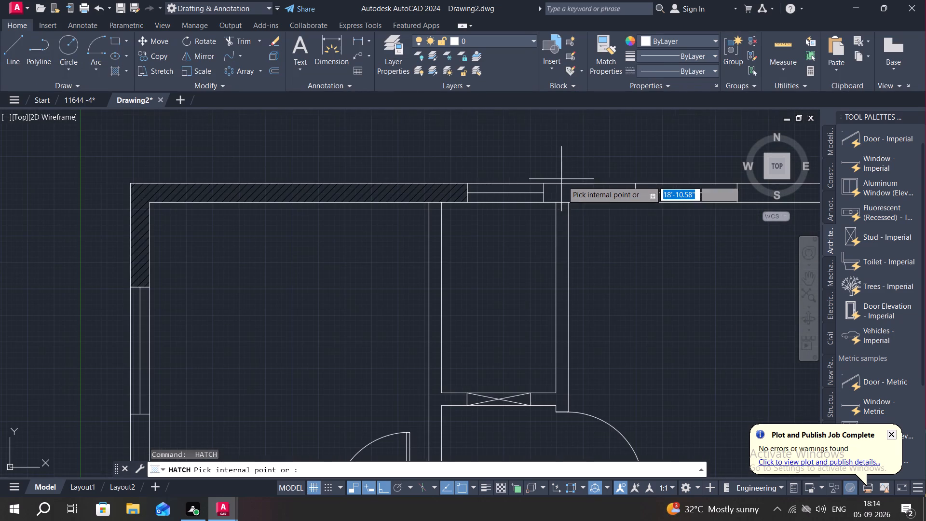
pyautogui.click(563, 194)
pyautogui.scroll(-2, 635, 247)
pyautogui.moveTo(637, 262); pyautogui.dragTo(592, 260, button='middle')
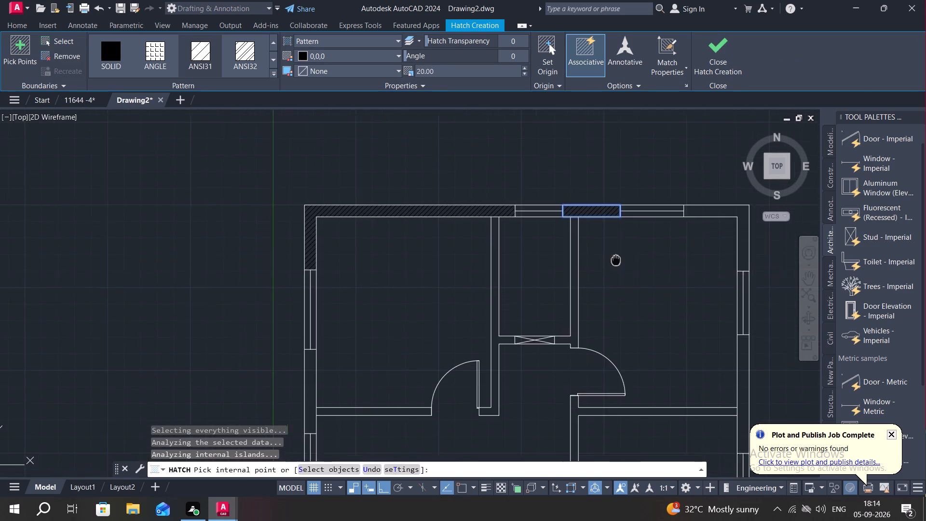
pyautogui.moveTo(592, 260); pyautogui.dragTo(475, 258, button='middle')
pyautogui.click(596, 218)
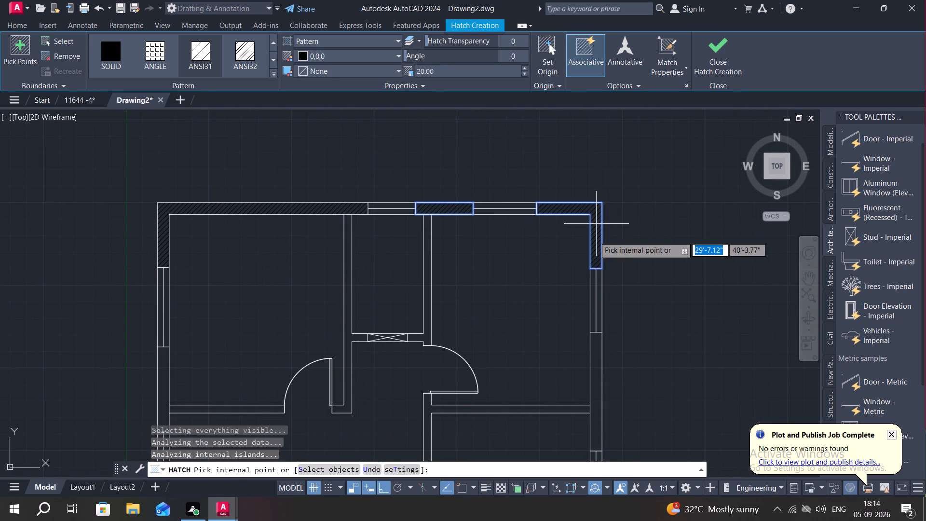
# Hatch the remaining east wall segments between and below the windows, including the southeast corner.
pyautogui.moveTo(578, 283); pyautogui.dragTo(551, 177, button='middle')
pyautogui.click(568, 268)
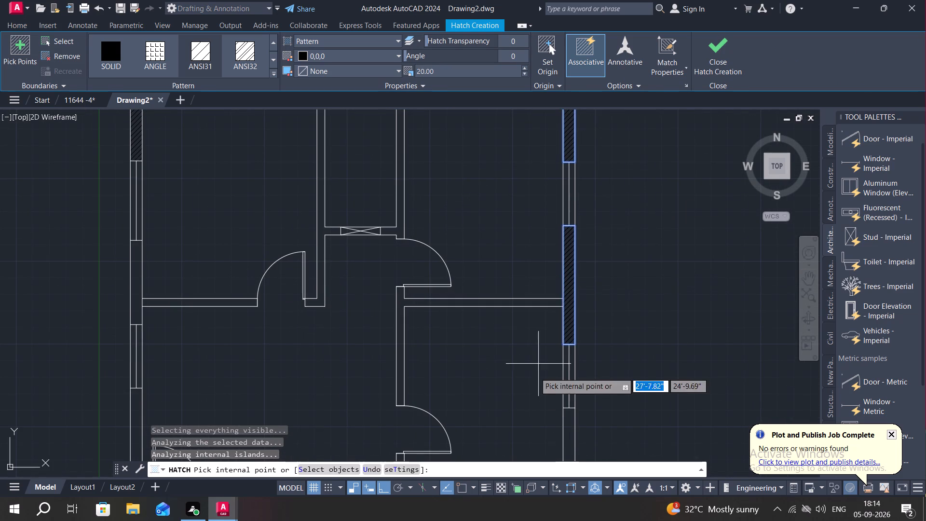
pyautogui.moveTo(533, 376); pyautogui.dragTo(523, 212, button='middle')
pyautogui.click(562, 285)
pyautogui.moveTo(540, 375); pyautogui.dragTo(539, 253, button='middle')
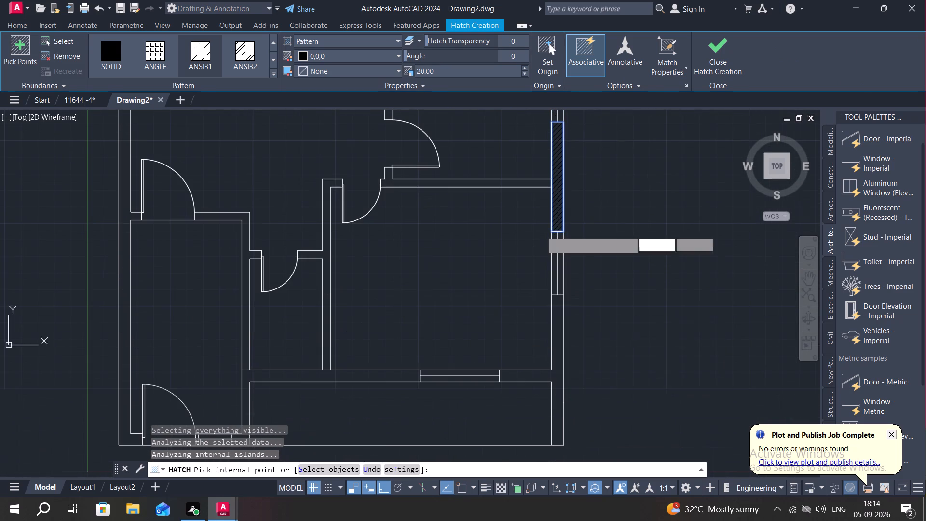
pyautogui.click(556, 356)
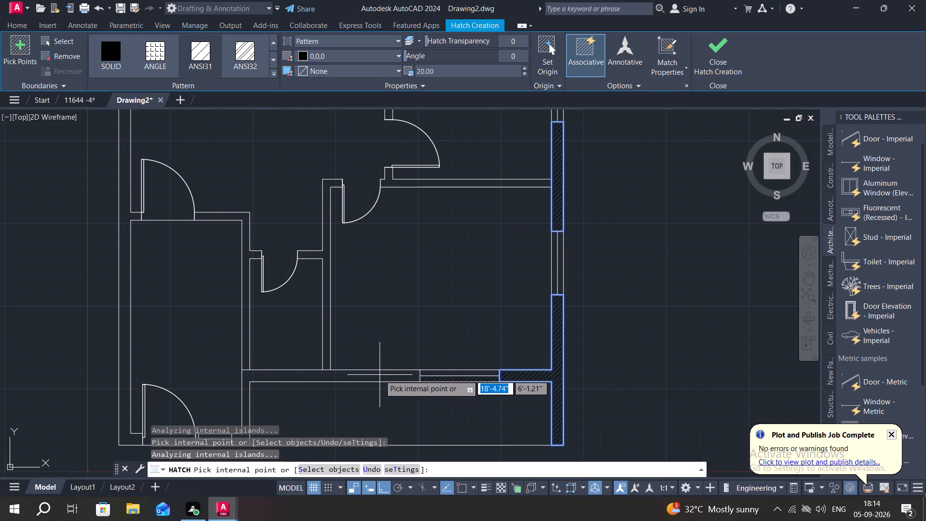
# Hatch the wall west of the southeast room's south window and the two partitions flanking the small south room.
pyautogui.click(380, 375)
pyautogui.moveTo(391, 338); pyautogui.dragTo(681, 377, button='middle')
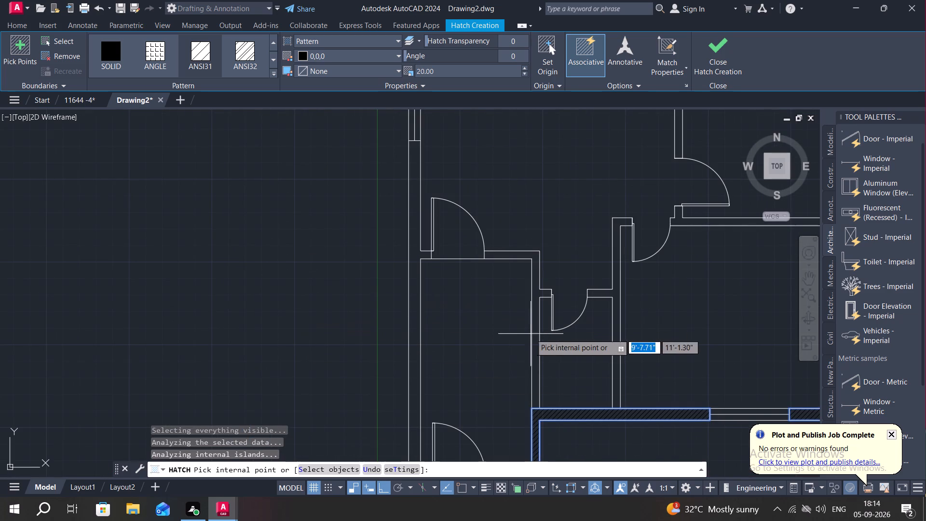
pyautogui.click(536, 337)
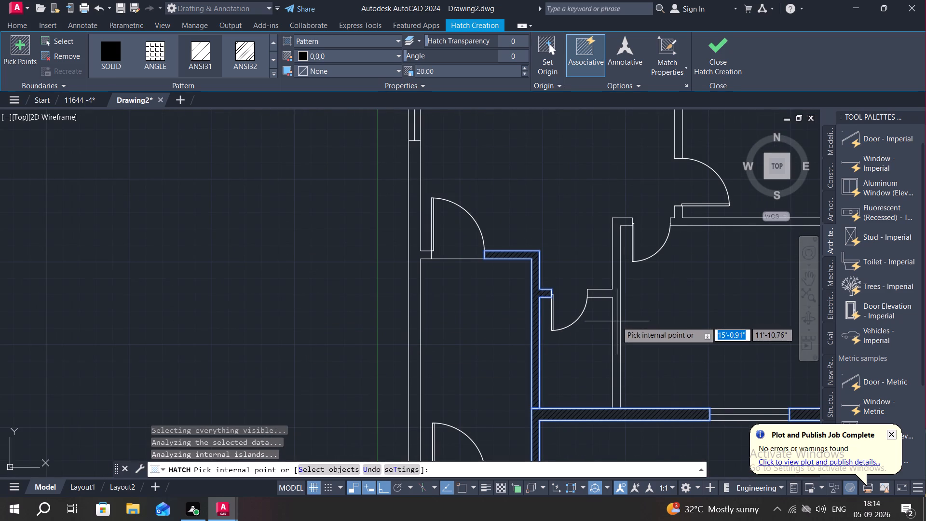
pyautogui.click(617, 321)
pyautogui.scroll(-2, 516, 317)
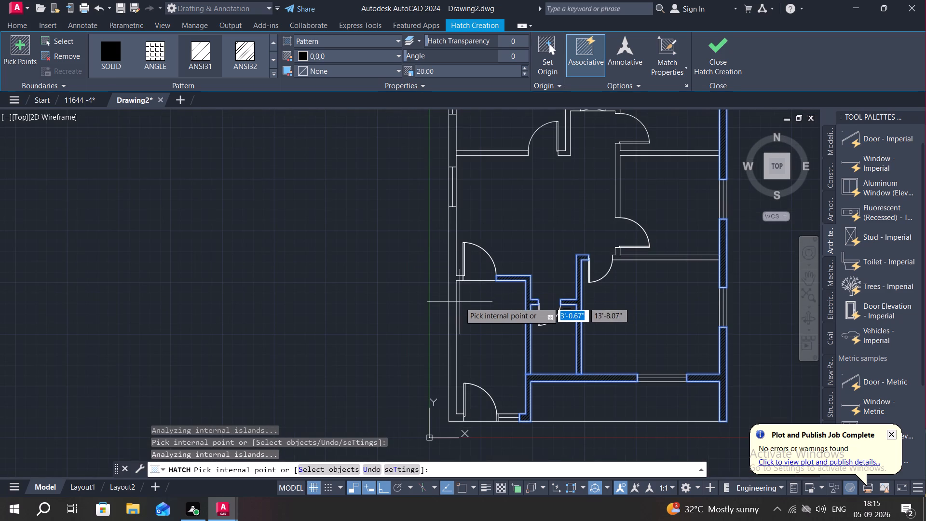
# Hatch the west wall from below its lower window to the southwest corner and end the hatch.
pyautogui.click(449, 311)
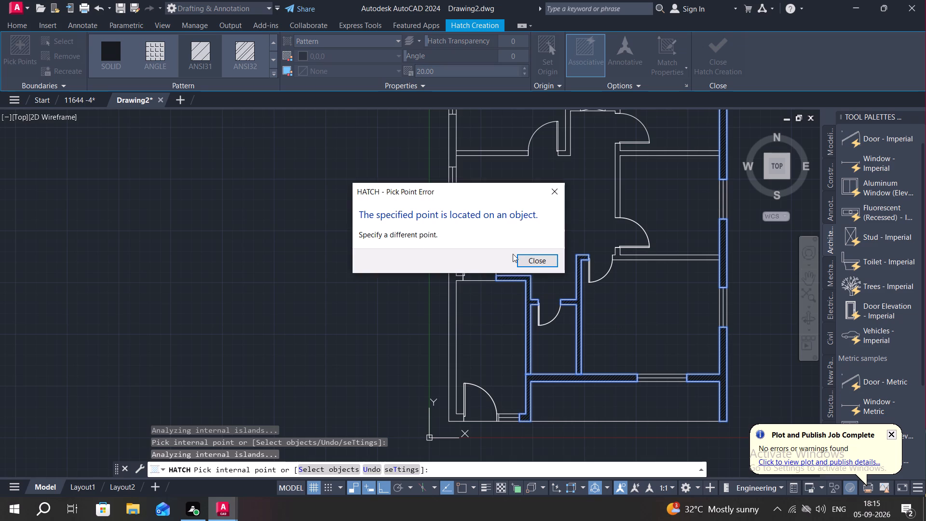
pyautogui.click(534, 260)
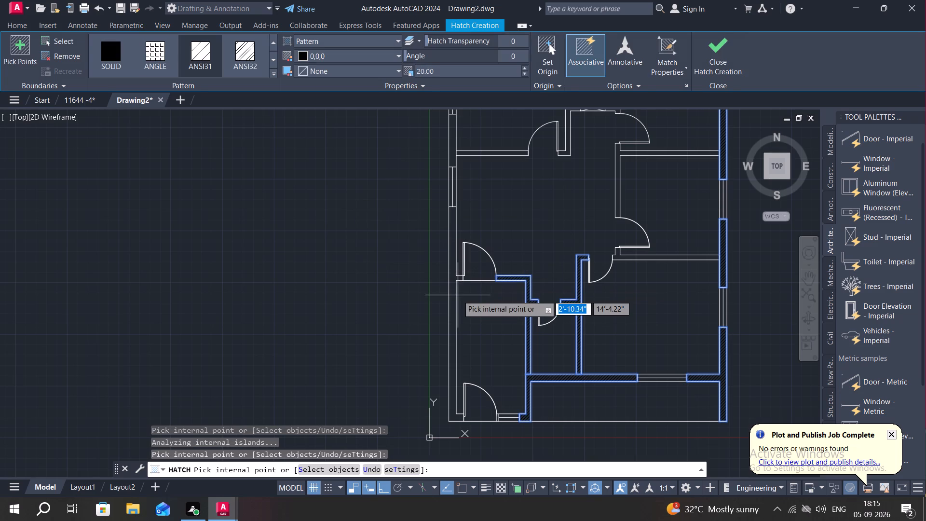
pyautogui.click(452, 297)
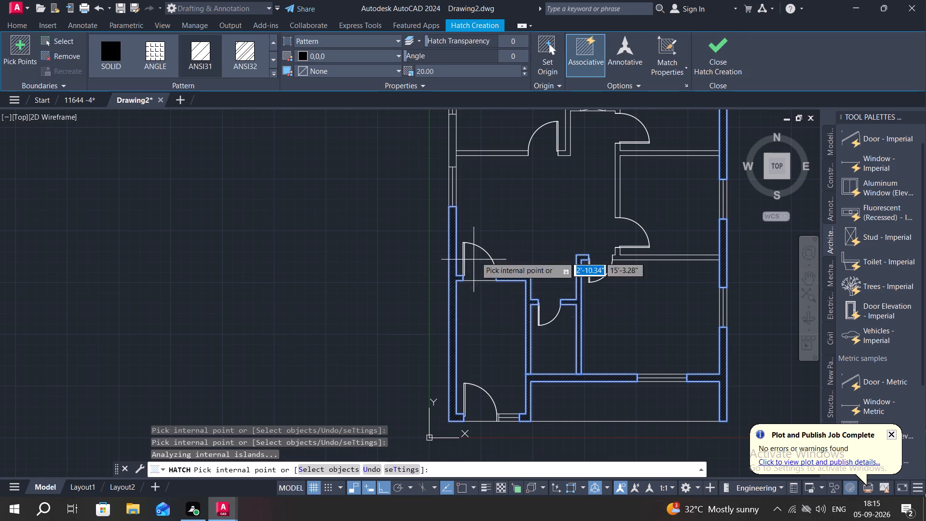
pyautogui.press('Escape')
pyautogui.moveTo(498, 194); pyautogui.dragTo(542, 353, button='middle')
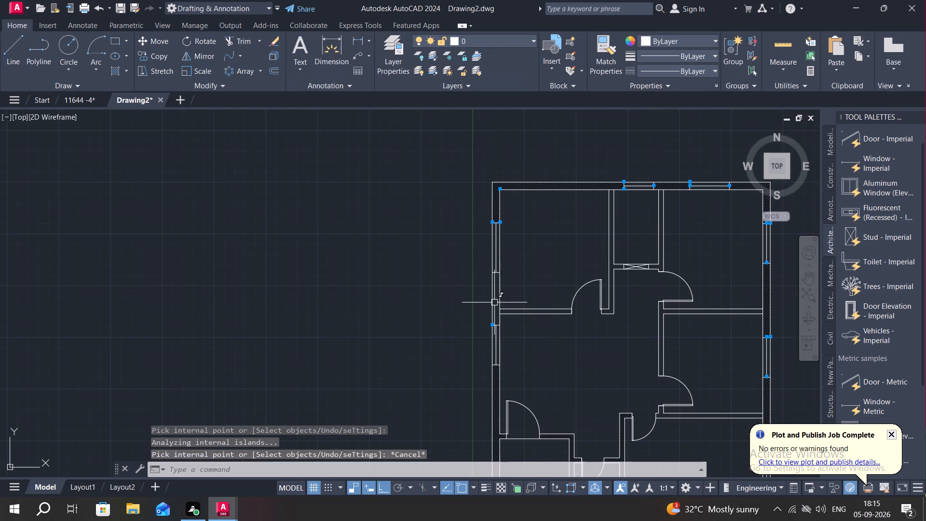
# Hatch the west wall between its two windows and the partition south of the northwest room with ANSI31 at scale 20.
pyautogui.press('space')
pyautogui.click(495, 302)
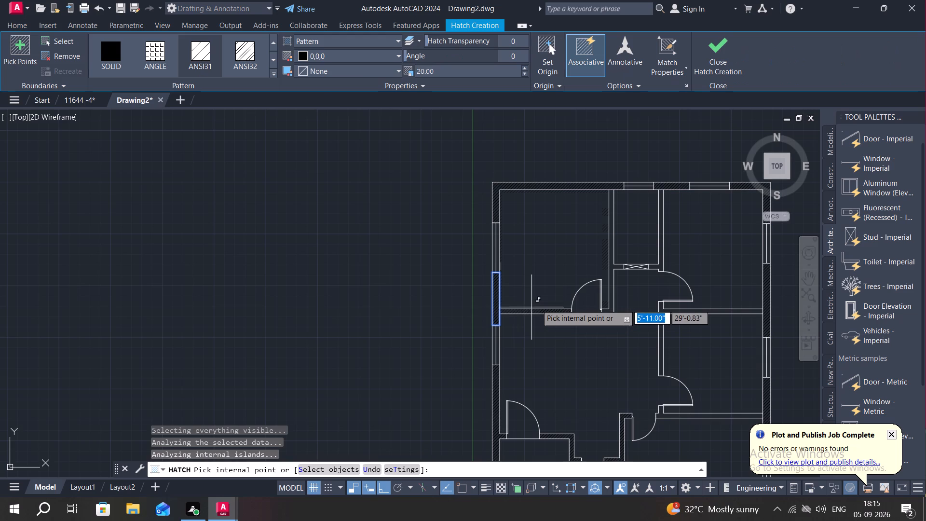
pyautogui.scroll(2, 541, 304)
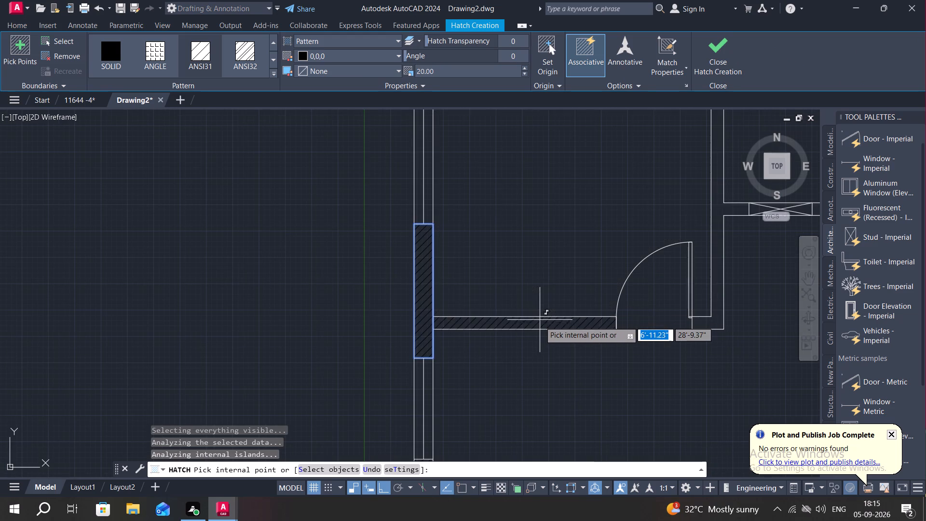
pyautogui.click(540, 323)
pyautogui.scroll(-1, 541, 351)
pyautogui.moveTo(544, 360); pyautogui.dragTo(515, 355, button='middle')
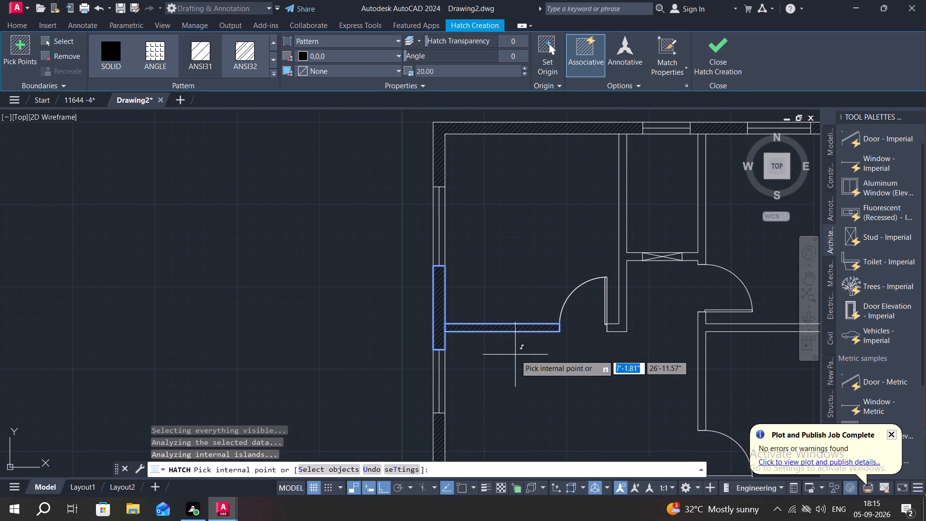
pyautogui.press('Escape')
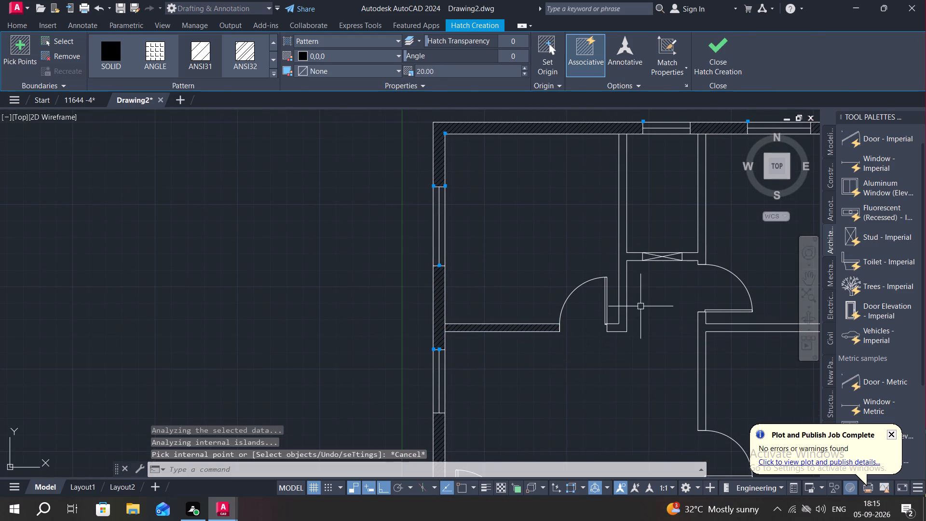
# Hatch the two partitions flanking the small north room, including their short returns beside its south opening.
pyautogui.press('space')
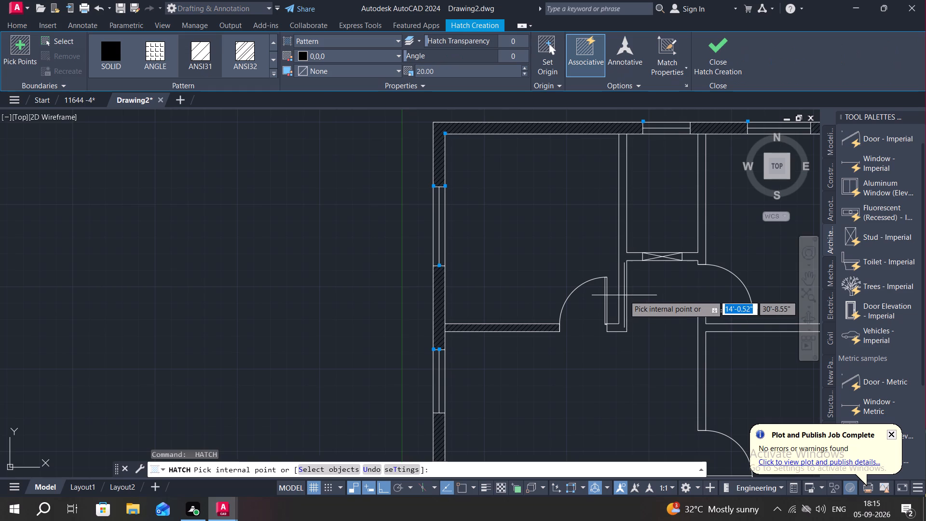
pyautogui.click(624, 295)
pyautogui.press('Escape')
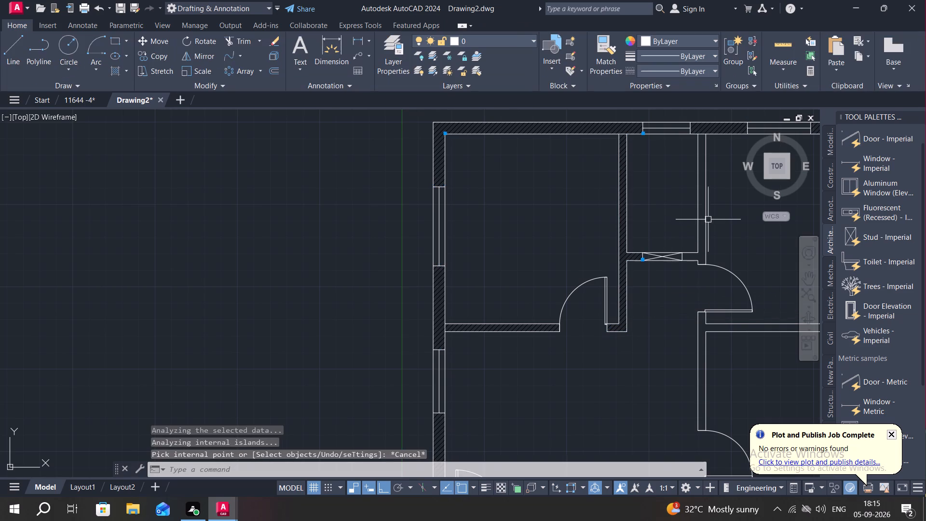
pyautogui.press('space')
pyautogui.click(700, 220)
pyautogui.press('Escape')
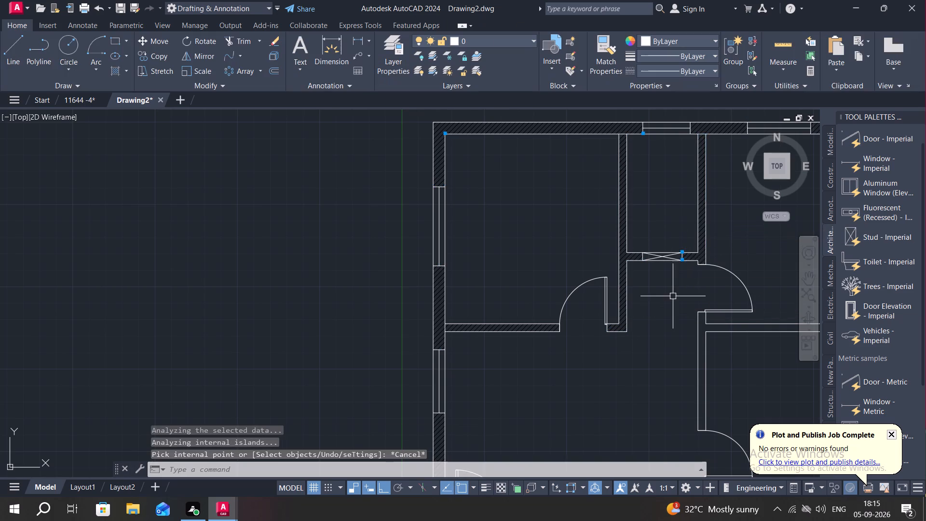
# Hatch the partitions on the north, west and south sides of the middle east room and end the hatch.
pyautogui.scroll(-2, 673, 296)
pyautogui.scroll(3, 679, 314)
pyautogui.press('space')
pyautogui.click(694, 328)
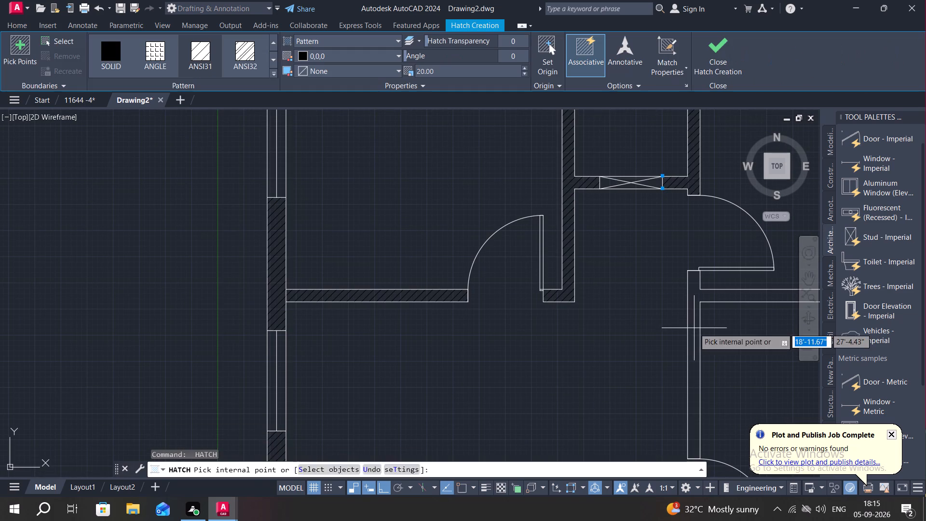
pyautogui.press('Escape')
pyautogui.scroll(-5, 594, 329)
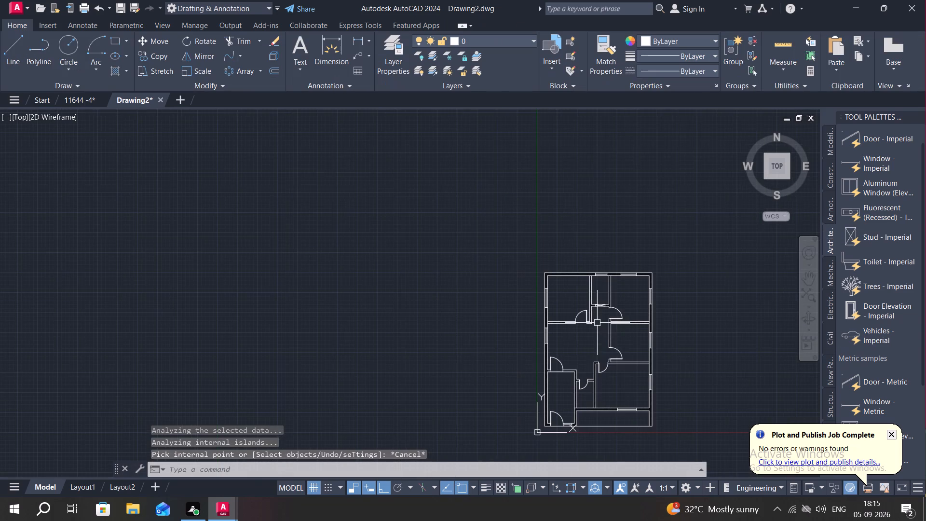
pyautogui.scroll(3, 623, 355)
pyautogui.press('space')
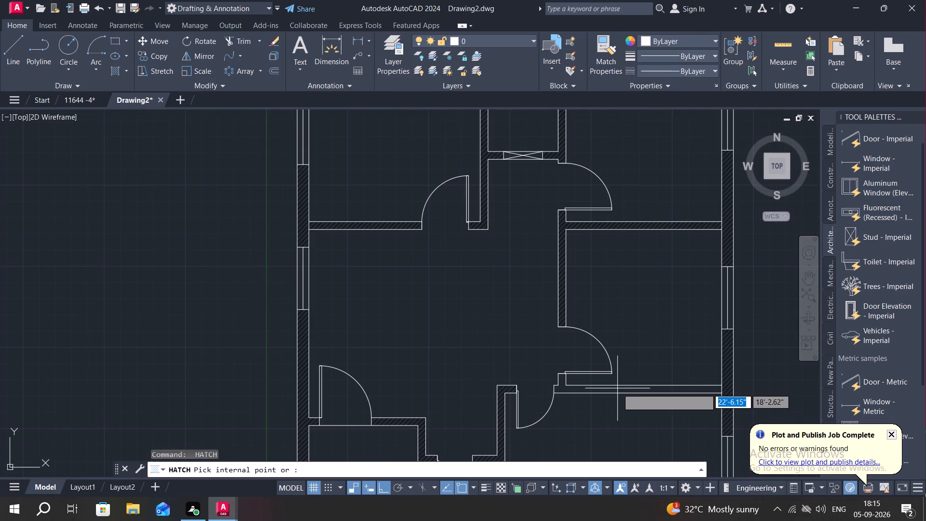
pyautogui.click(617, 388)
pyautogui.press('Escape')
pyautogui.scroll(-1, 537, 328)
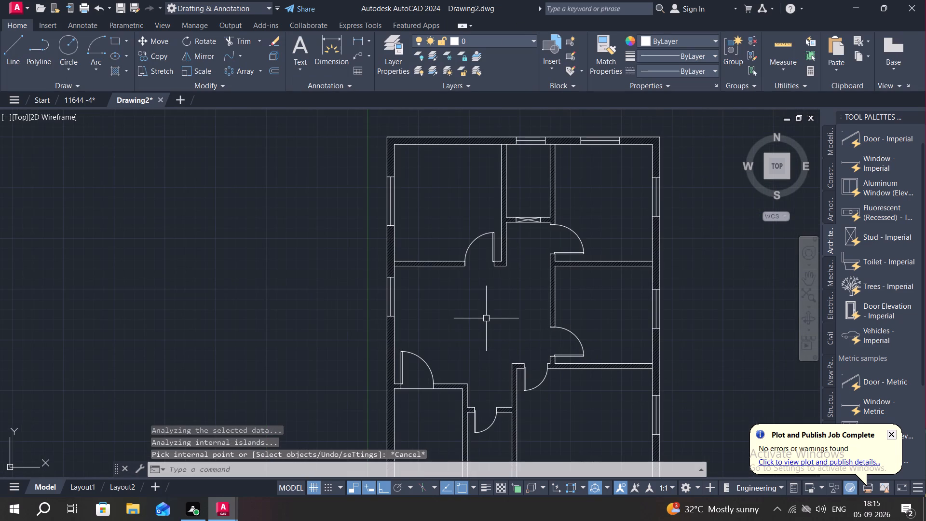
pyautogui.press('Escape')
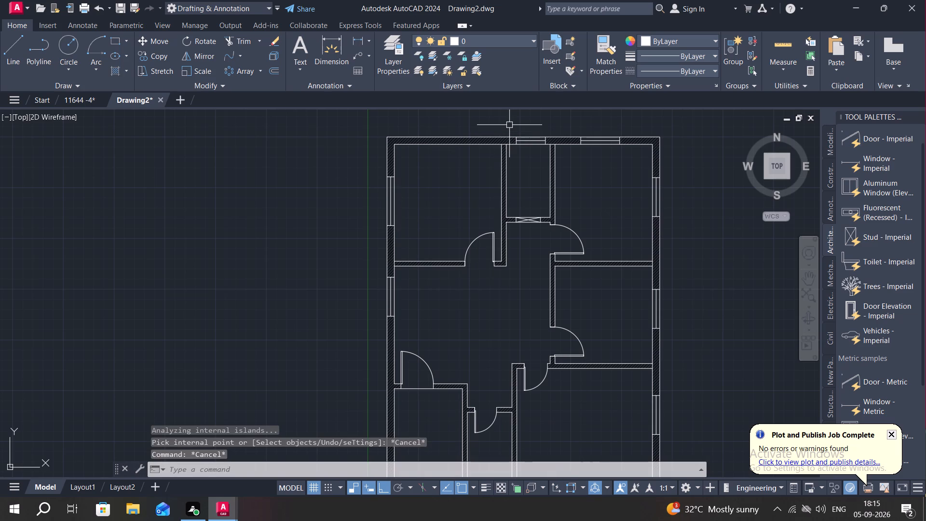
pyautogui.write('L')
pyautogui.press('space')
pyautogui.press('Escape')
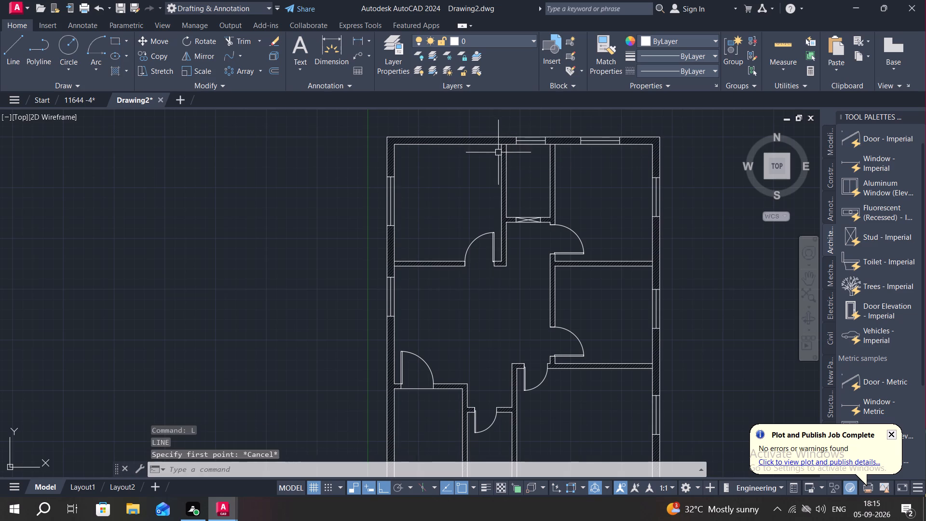
# Draw a rectangle about 2'-6" by 7'-1" in the northeast corner of the northwest room, against the partition.
pyautogui.write('REC')
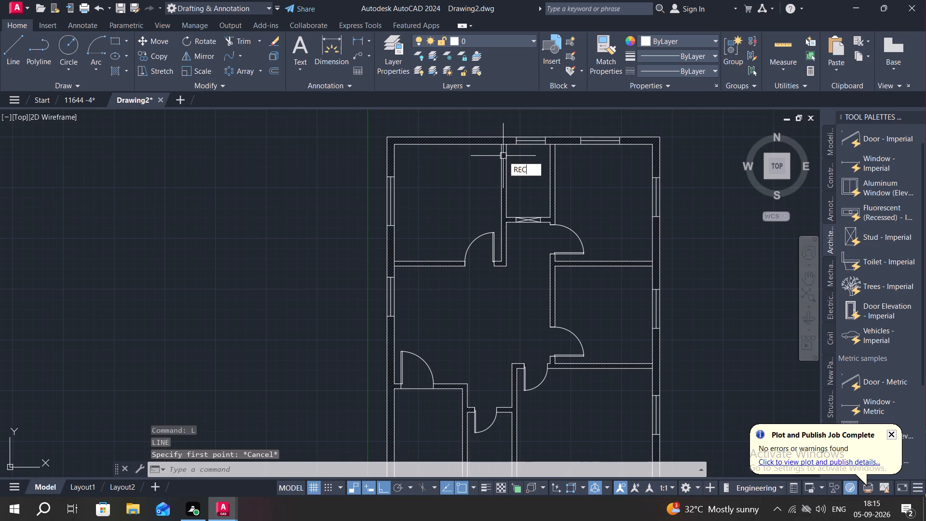
pyautogui.press('space')
pyautogui.click(501, 147)
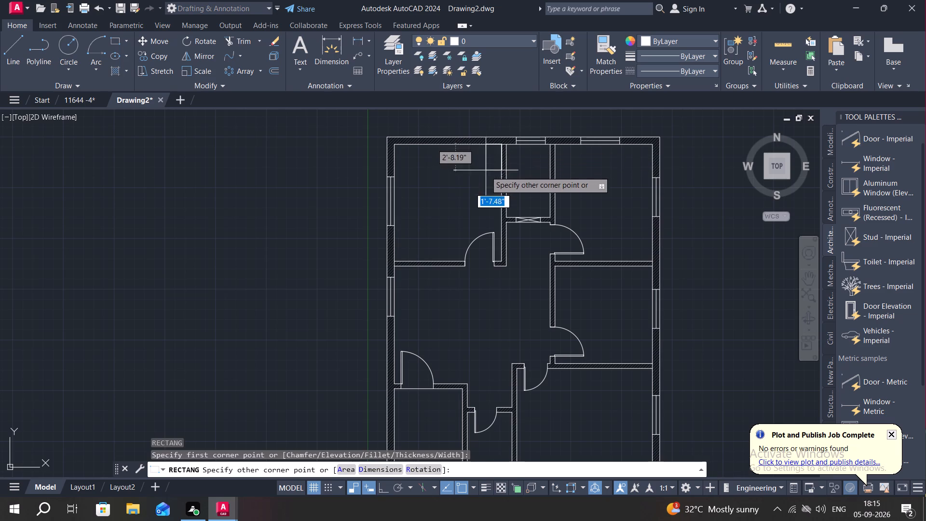
pyautogui.click(477, 213)
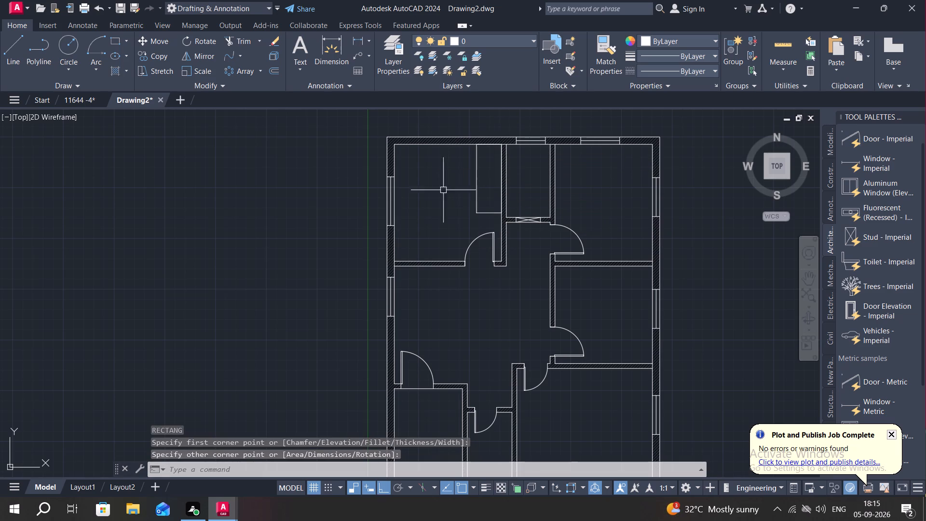
# Hatch the new rectangle in the northwest room with the CORK pattern.
pyautogui.write('H')
pyautogui.press('space')
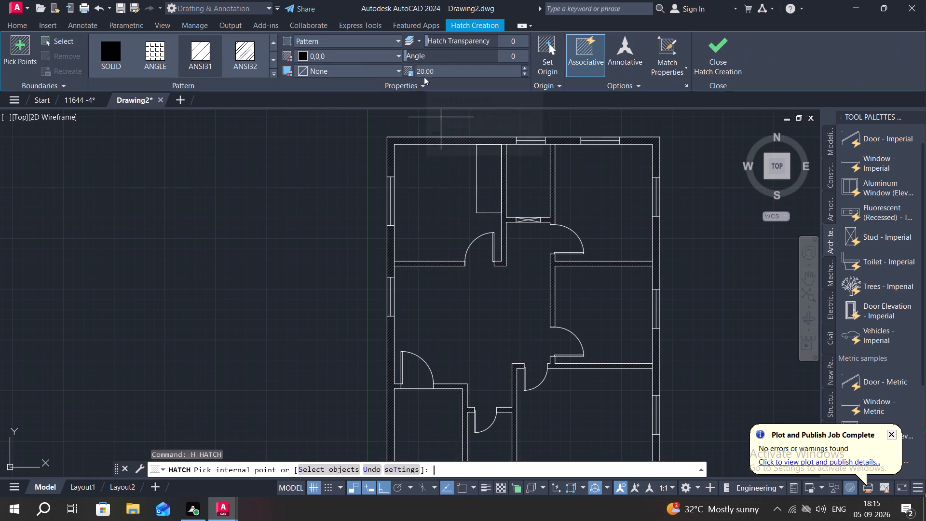
pyautogui.click(272, 72)
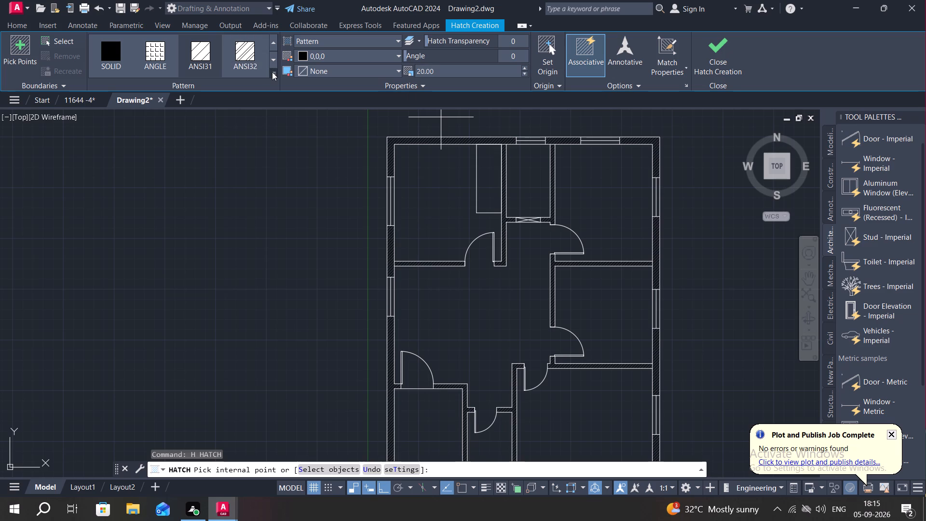
pyautogui.click(272, 72)
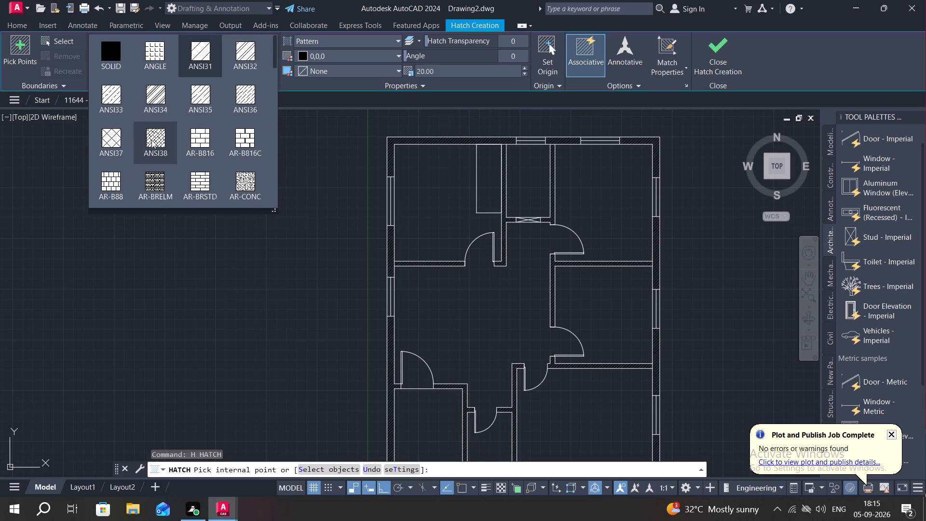
pyautogui.scroll(-3, 153, 140)
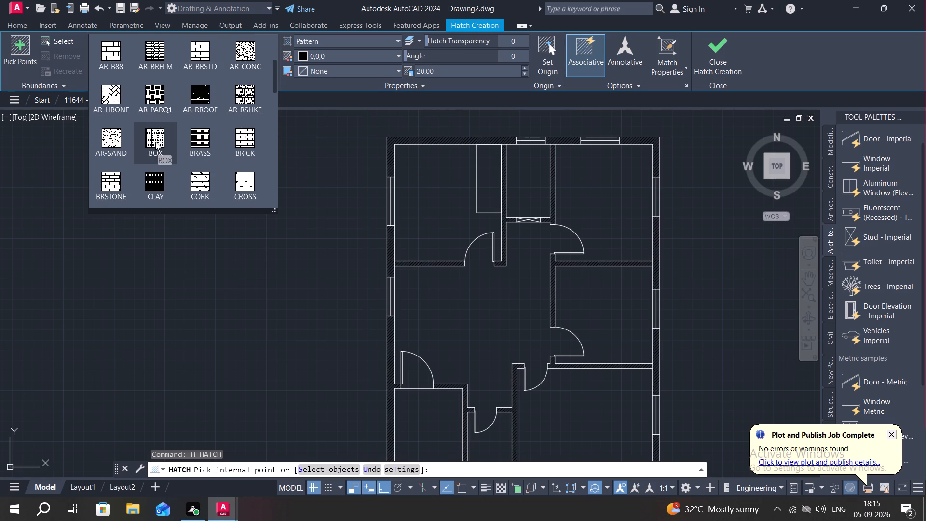
pyautogui.scroll(-1, 156, 145)
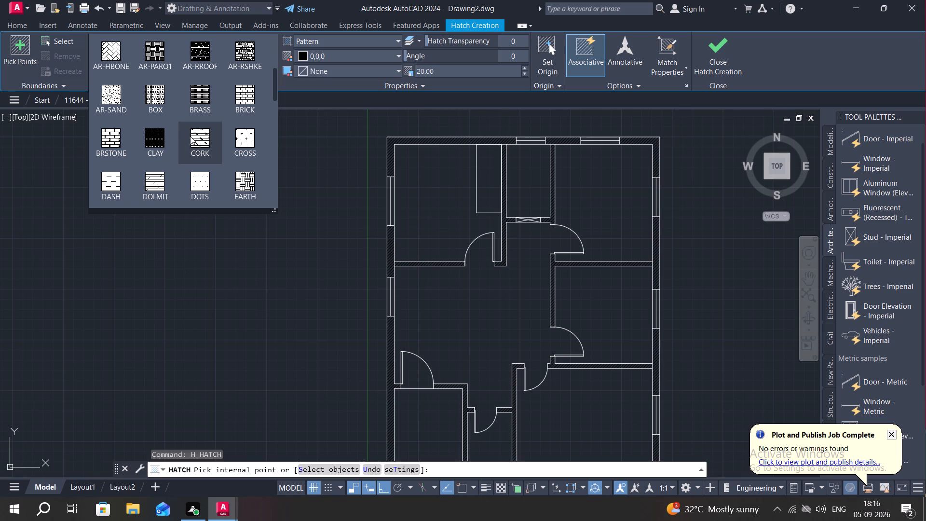
pyautogui.click(193, 138)
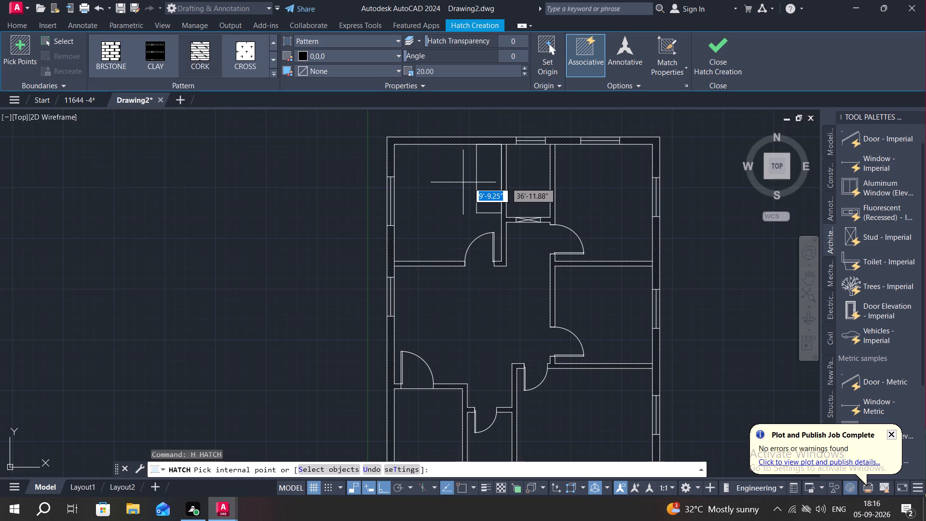
pyautogui.click(480, 183)
pyautogui.scroll(5, 478, 182)
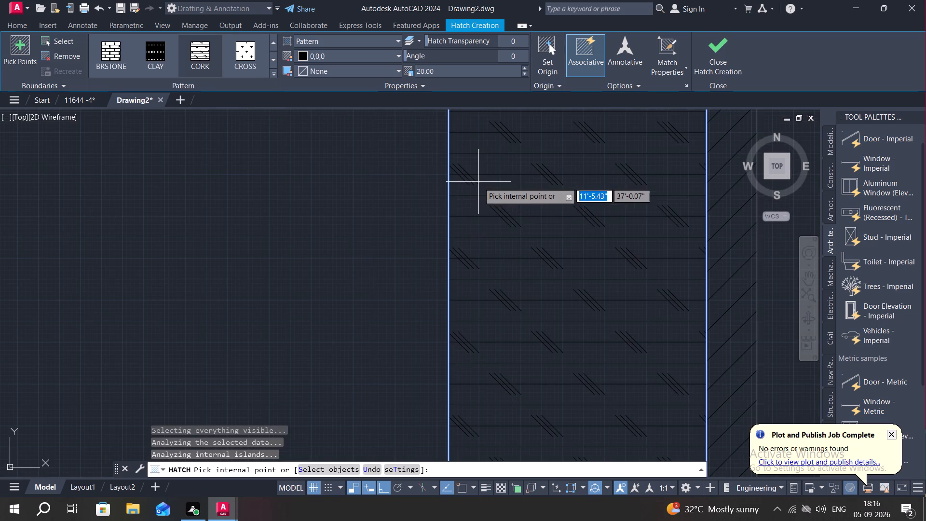
pyautogui.scroll(2, 511, 269)
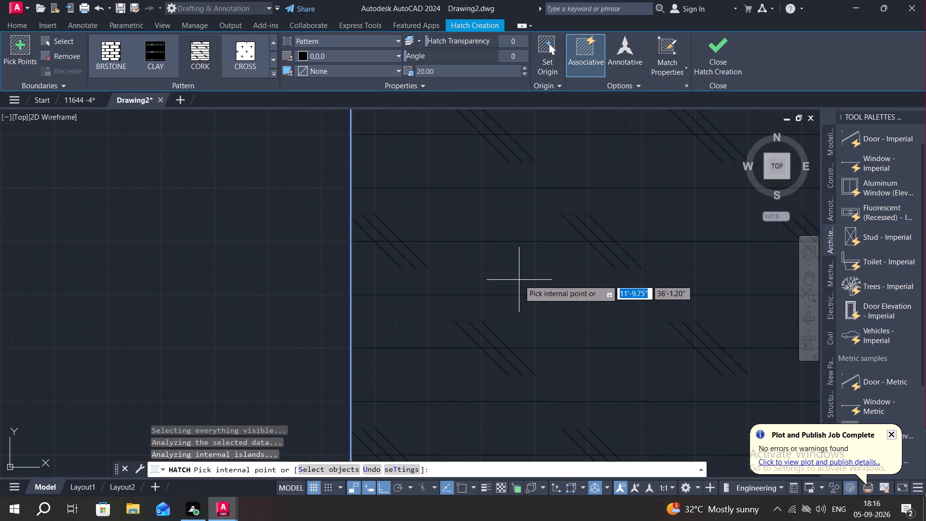
pyautogui.click(519, 280)
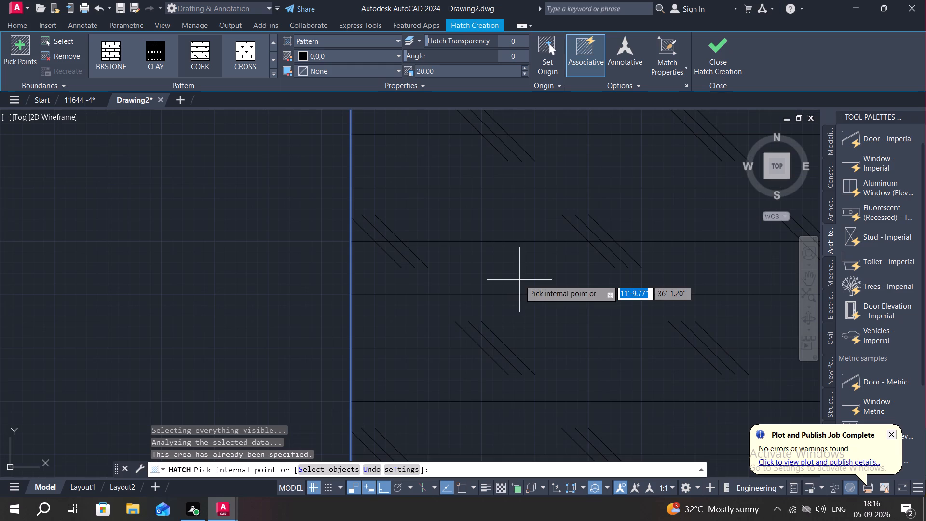
# Set the CORK hatch's scale to 15 and end the hatch.
pyautogui.click(458, 70)
pyautogui.press('BackSpace')
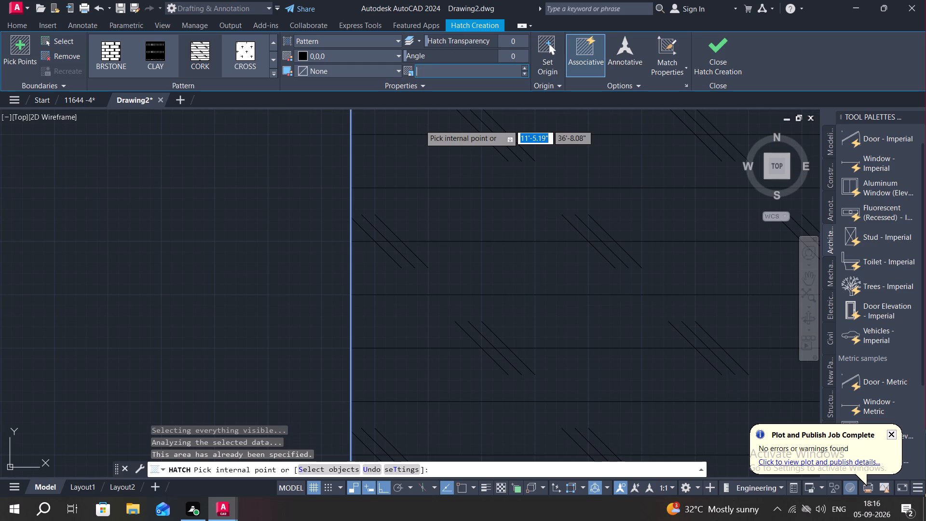
pyautogui.write('15')
pyautogui.press('Return')
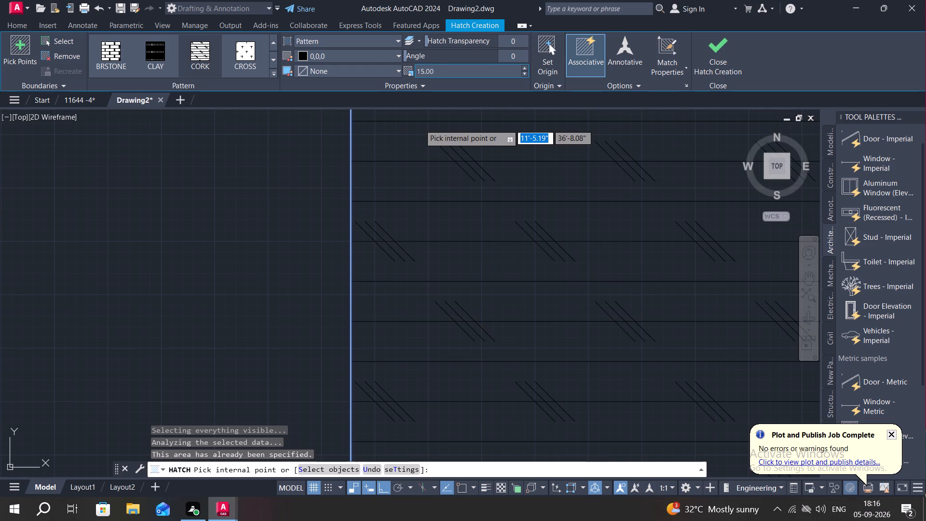
pyautogui.press('Escape')
pyautogui.scroll(-3, 470, 221)
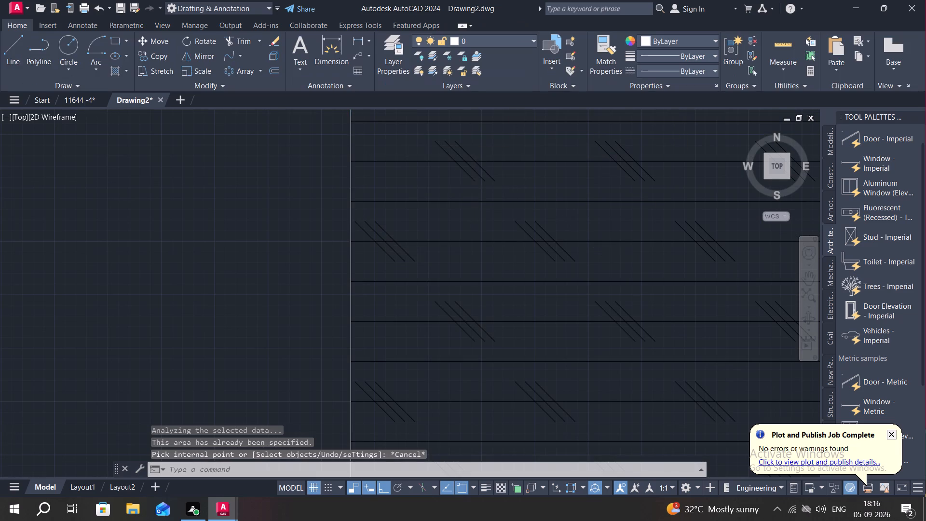
pyautogui.scroll(-2, 470, 252)
pyautogui.press('Escape')
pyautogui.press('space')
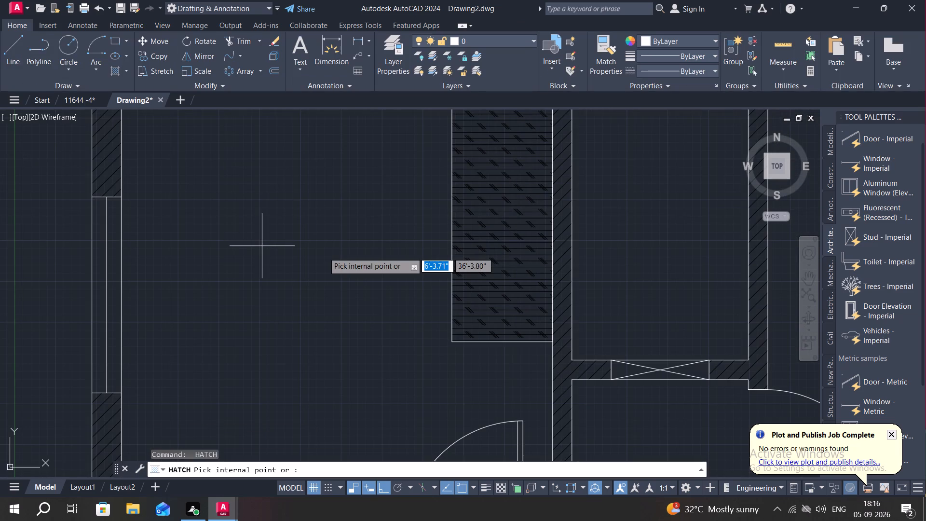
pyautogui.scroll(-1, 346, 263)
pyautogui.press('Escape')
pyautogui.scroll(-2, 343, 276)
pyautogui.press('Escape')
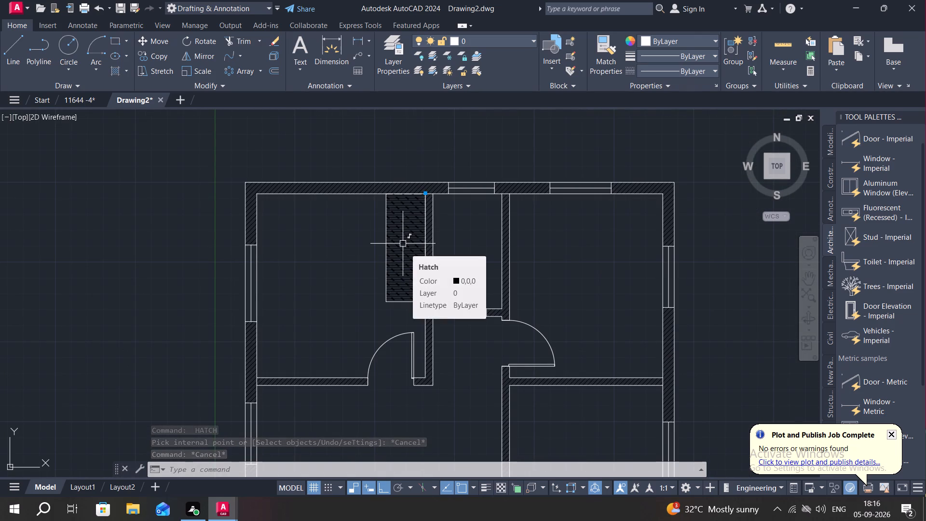
# Close the tool palettes and bring up DesignCenter over the whole floor plan.
pyautogui.moveTo(278, 274); pyautogui.dragTo(339, 221, button='middle')
pyautogui.scroll(-2, 324, 244)
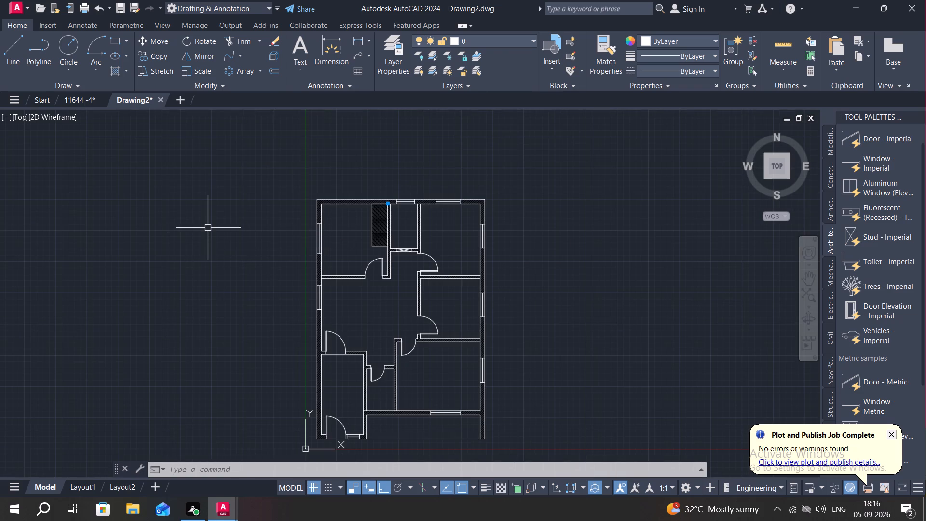
pyautogui.hotkey('ctrl', '2')
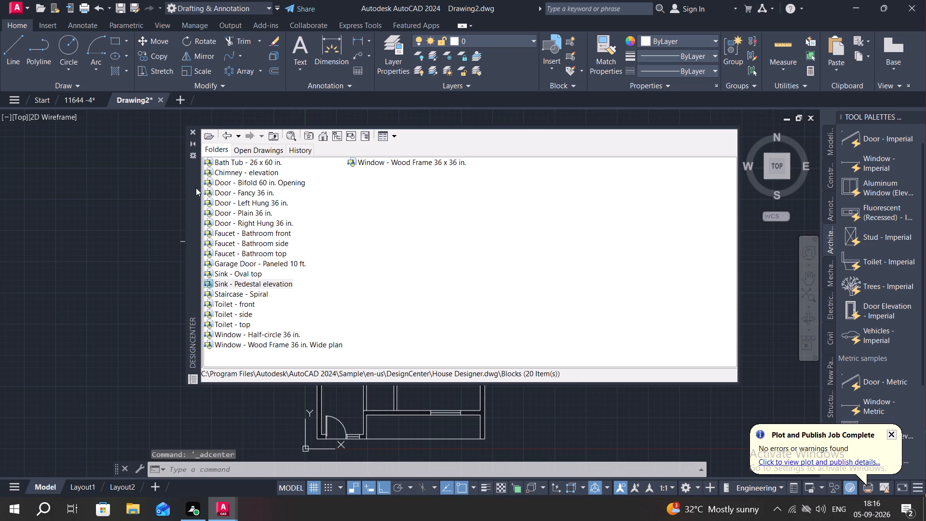
pyautogui.click(192, 130)
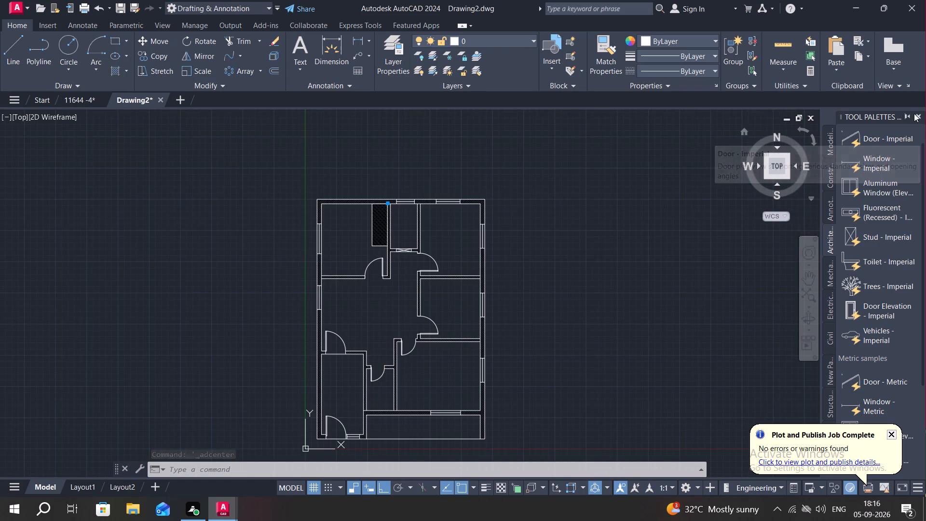
pyautogui.click(918, 113)
pyautogui.hotkey('ctrl', '2')
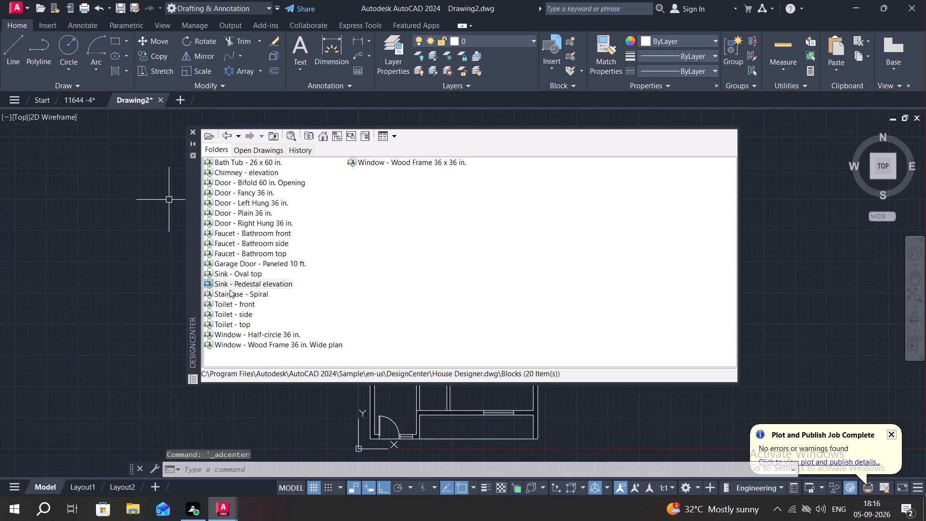
# Examine the blocks available in Kitchens.dwg in DesignCenter.
pyautogui.click(222, 136)
pyautogui.click(222, 136)
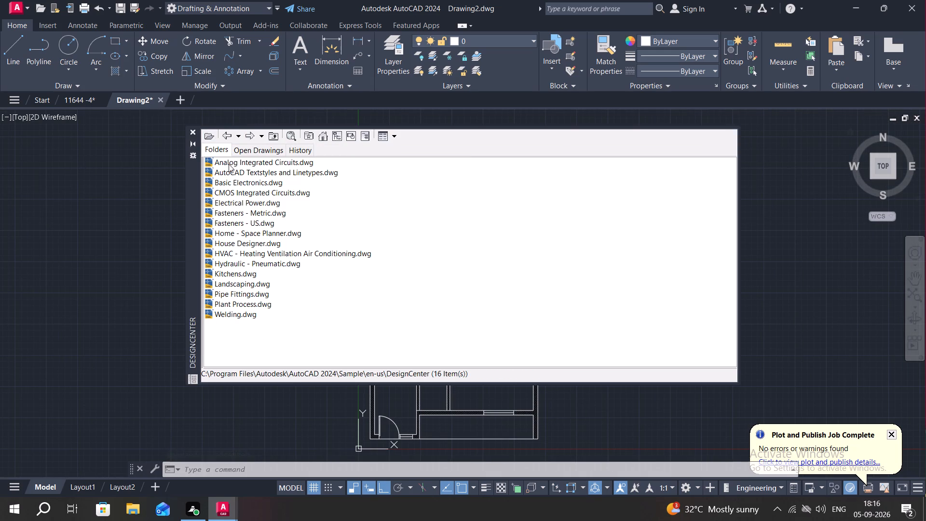
pyautogui.click(228, 273)
pyautogui.rightClick(228, 273)
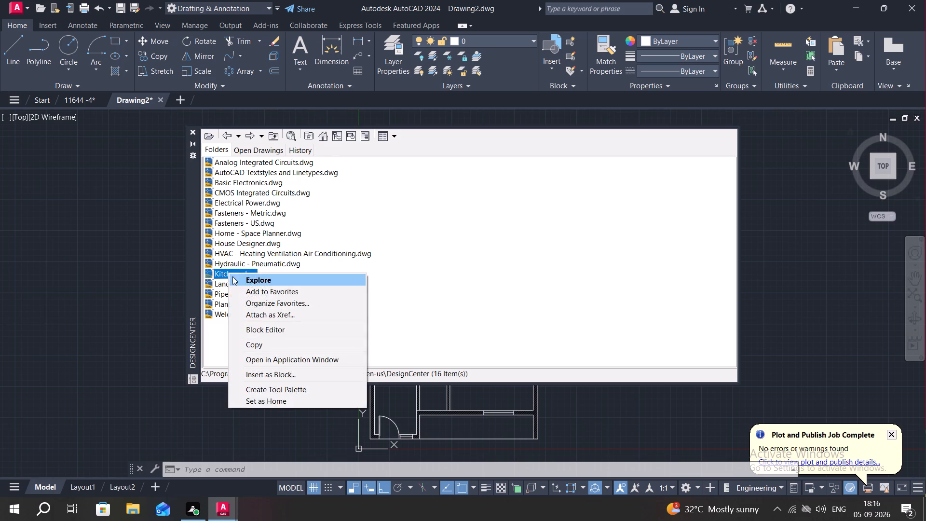
pyautogui.click(232, 276)
pyautogui.click(223, 159)
pyautogui.rightClick(223, 159)
pyautogui.click(223, 159)
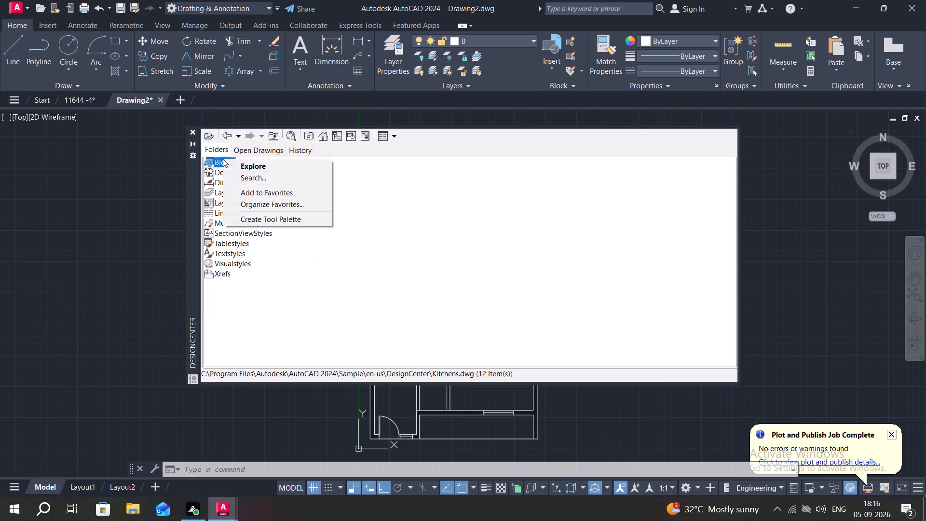
pyautogui.click(234, 163)
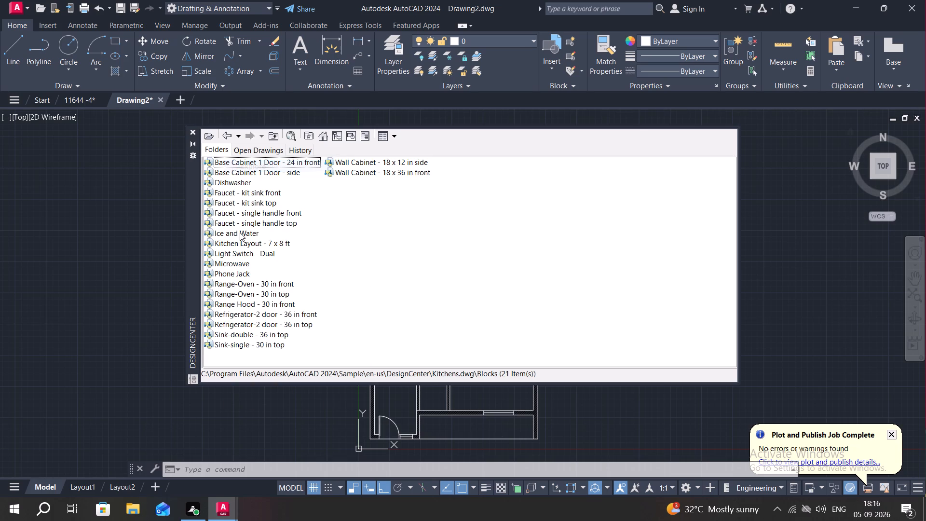
pyautogui.press('Escape')
# Insert the Bed - Queen block from Home - Space Planner.dwg at scale 1 and rotation 0, outside the plan near its southeast corner.
pyautogui.click(223, 134)
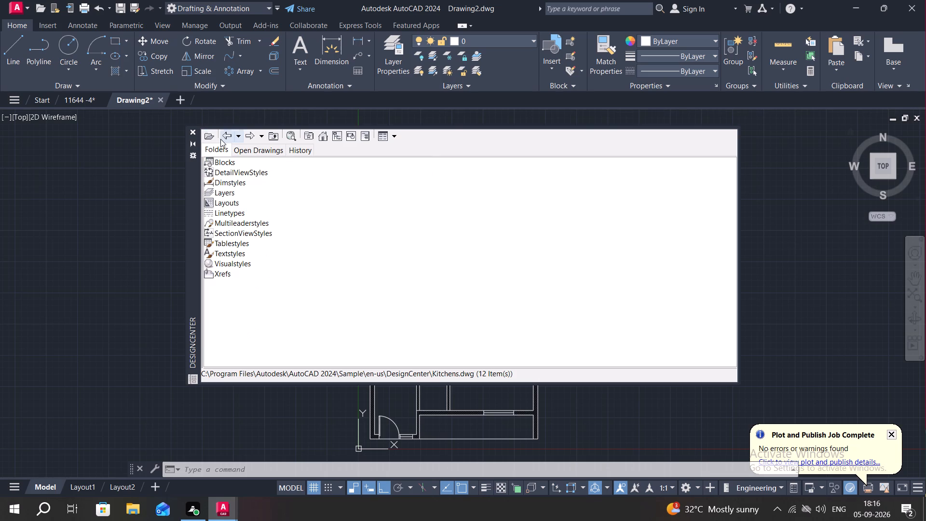
pyautogui.click(227, 133)
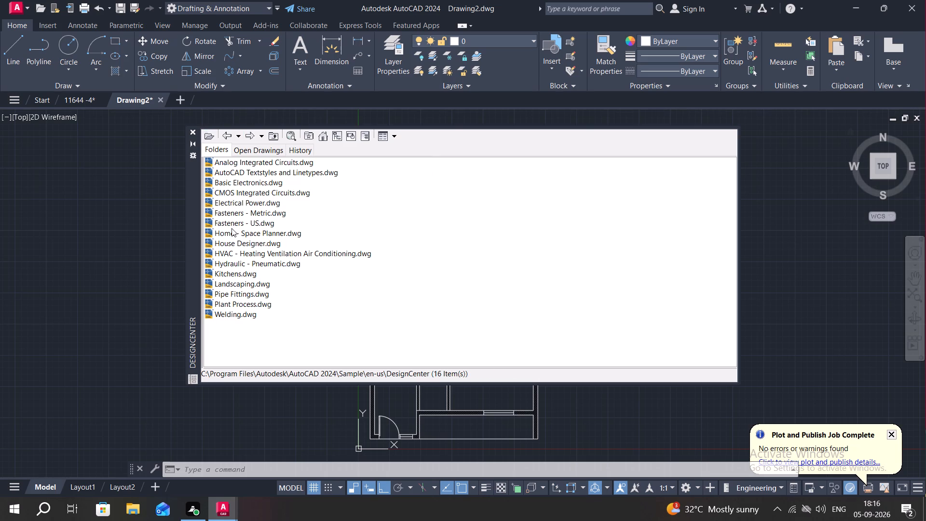
pyautogui.rightClick(234, 235)
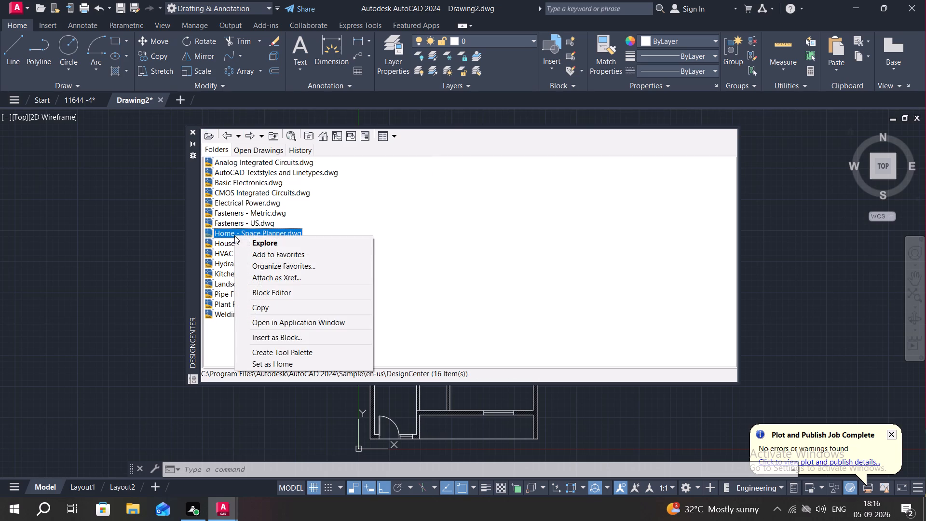
pyautogui.click(243, 239)
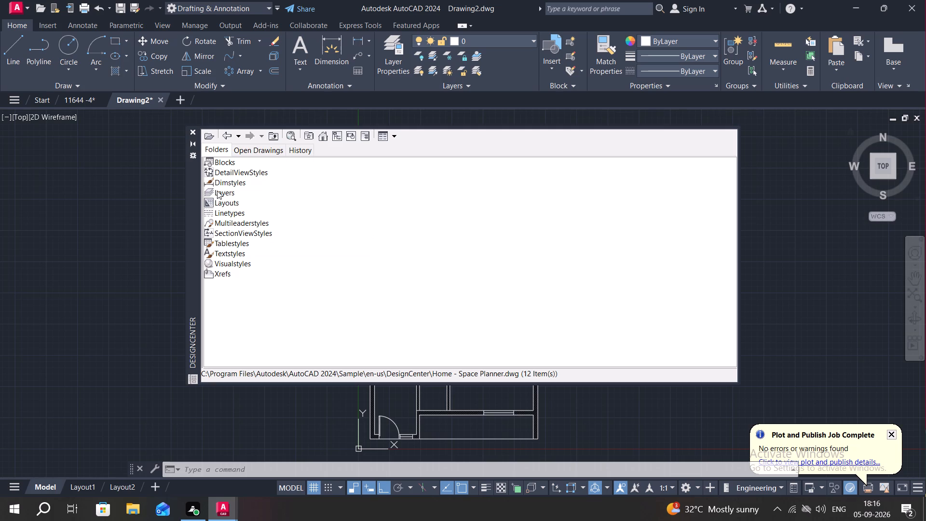
pyautogui.click(226, 164)
pyautogui.rightClick(226, 165)
pyautogui.click(238, 172)
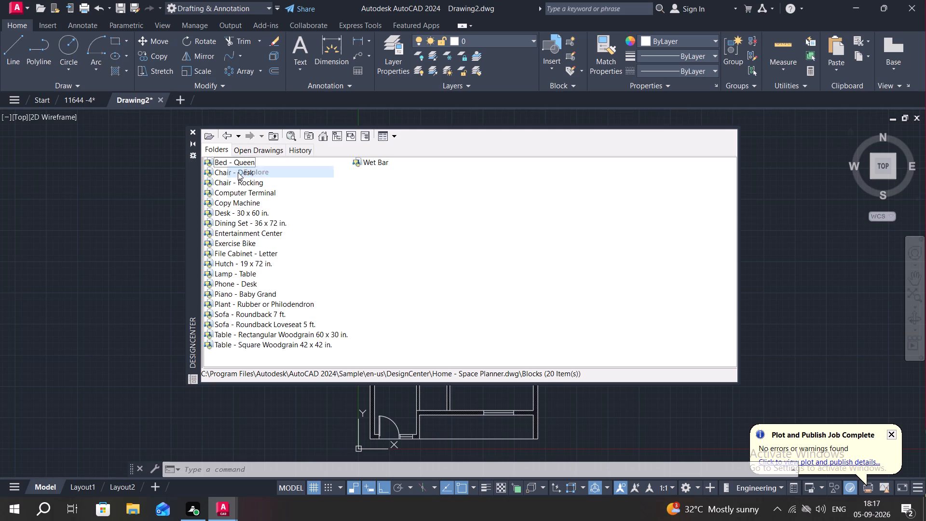
pyautogui.click(221, 160)
pyautogui.rightClick(221, 157)
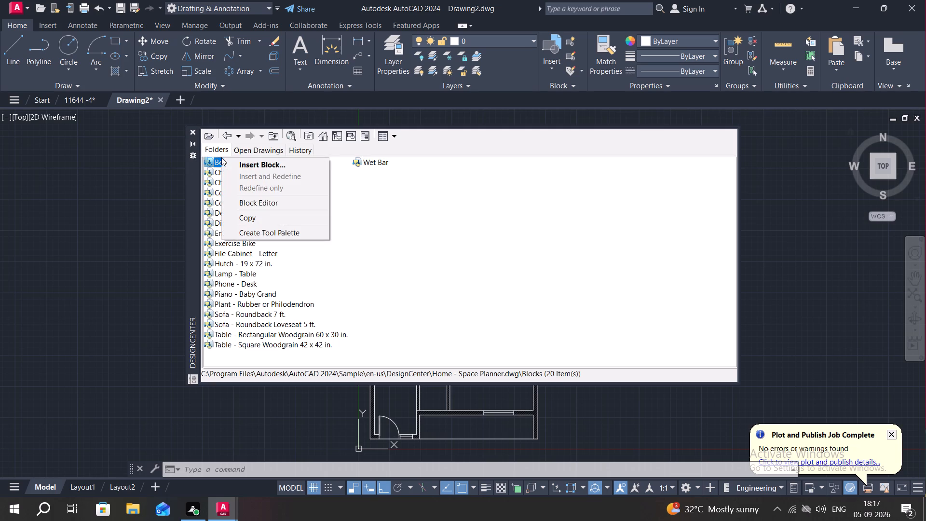
pyautogui.click(221, 157)
pyautogui.click(229, 167)
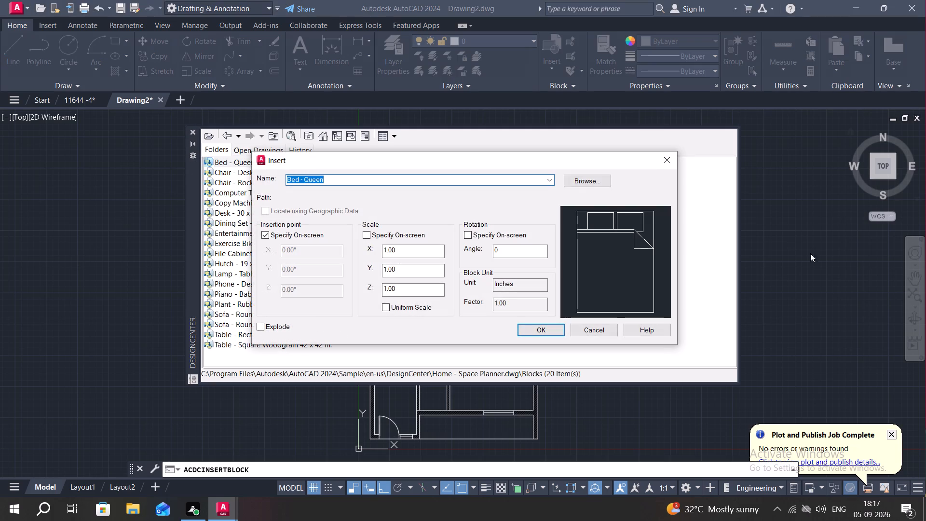
pyautogui.click(530, 327)
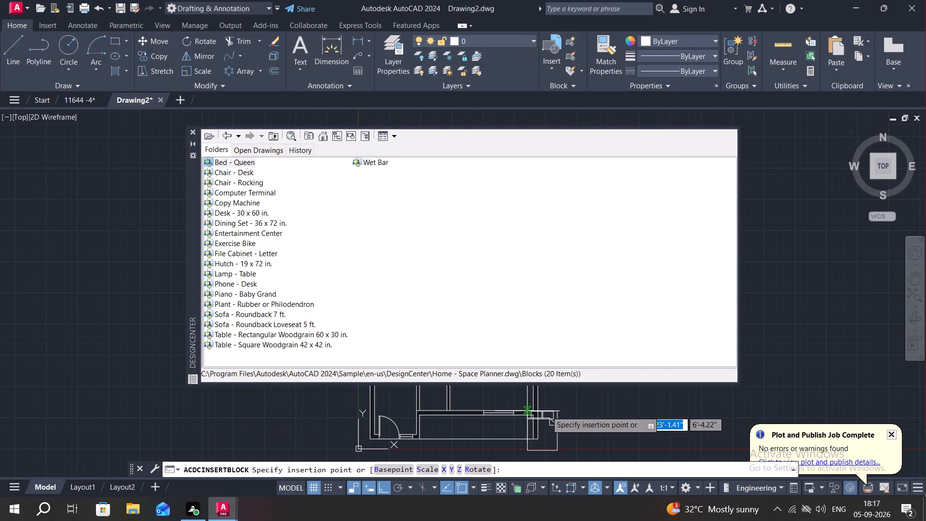
pyautogui.click(571, 402)
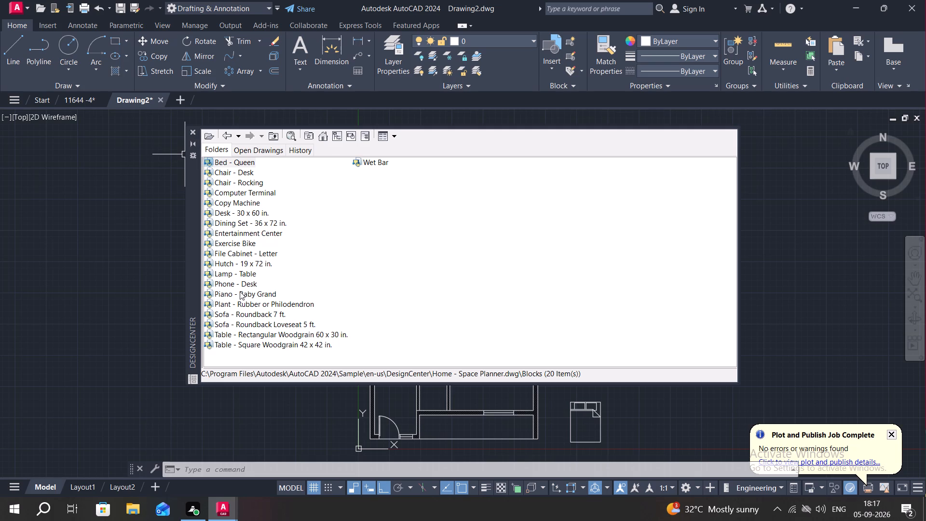
# Insert the Lamp - Table block at scale 1 beside the east side of the bed's head and close DesignCenter.
pyautogui.click(220, 275)
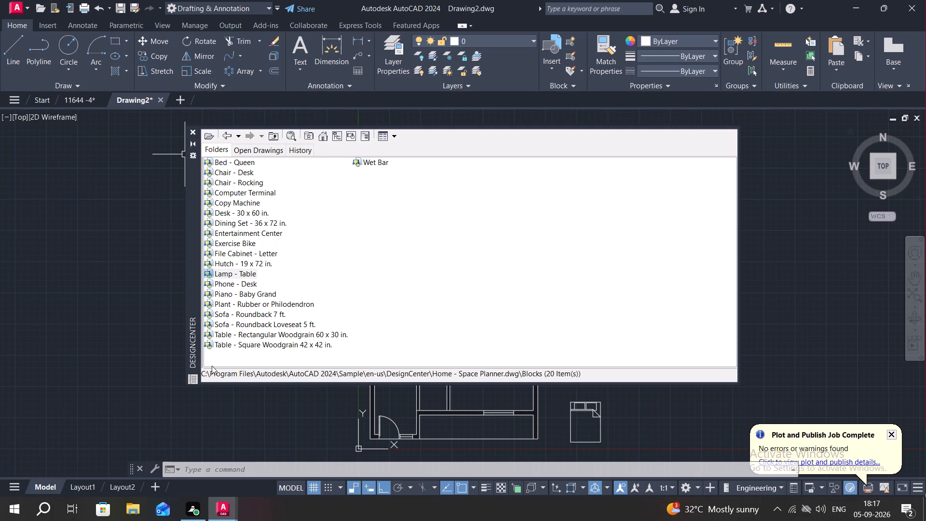
pyautogui.rightClick(250, 271)
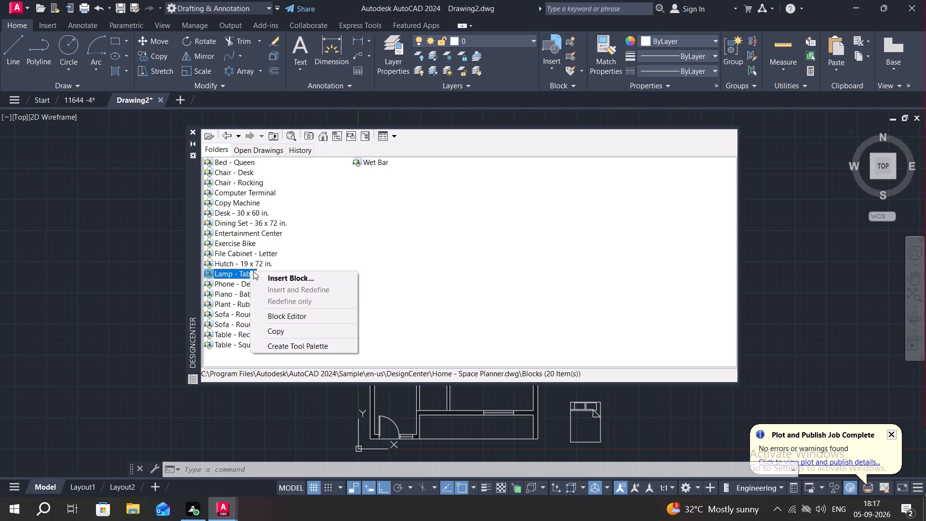
pyautogui.click(261, 274)
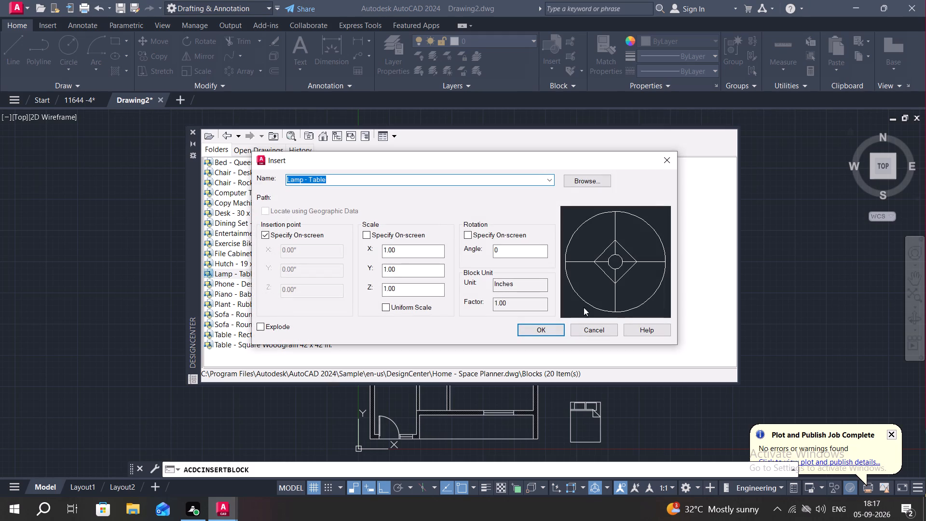
pyautogui.click(548, 324)
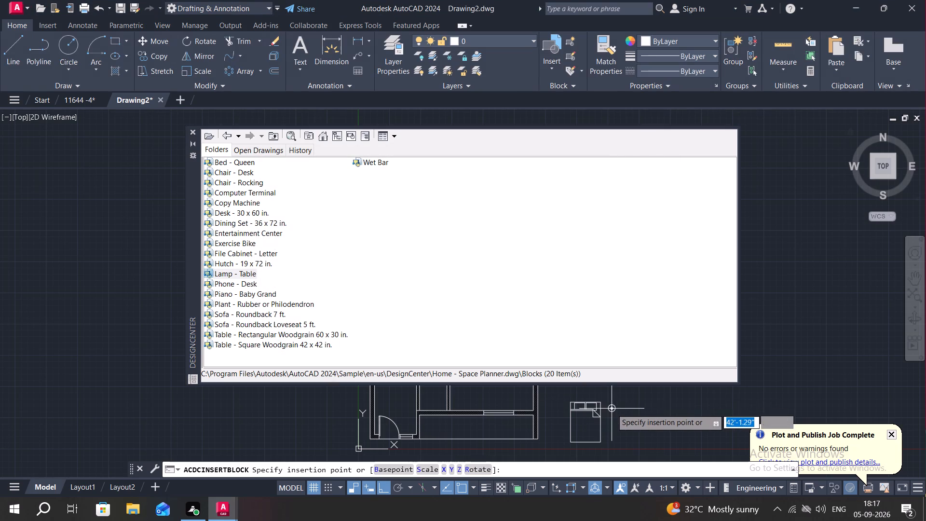
pyautogui.scroll(4, 613, 409)
pyautogui.moveTo(588, 417); pyautogui.dragTo(621, 487, button='middle')
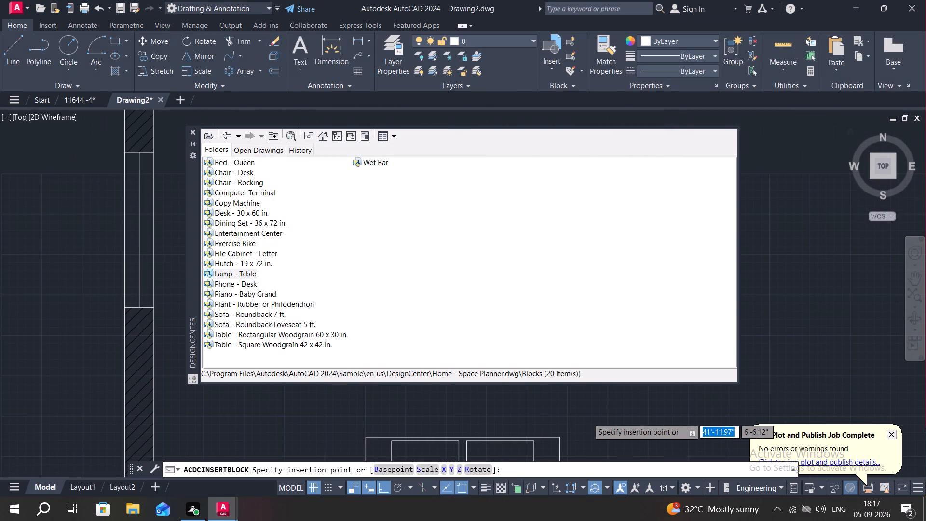
pyautogui.scroll(-4, 608, 466)
pyautogui.moveTo(596, 449); pyautogui.dragTo(579, 430, button='middle')
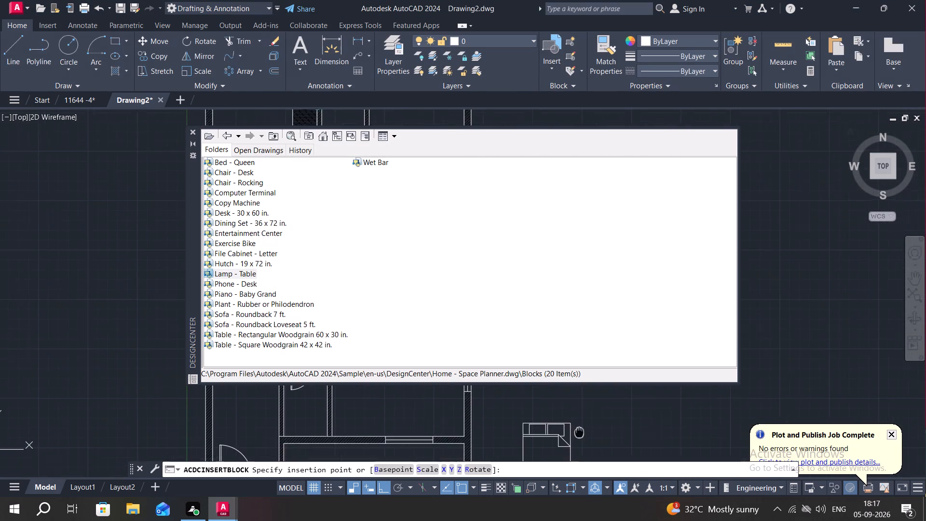
pyautogui.scroll(2, 579, 429)
pyautogui.click(570, 429)
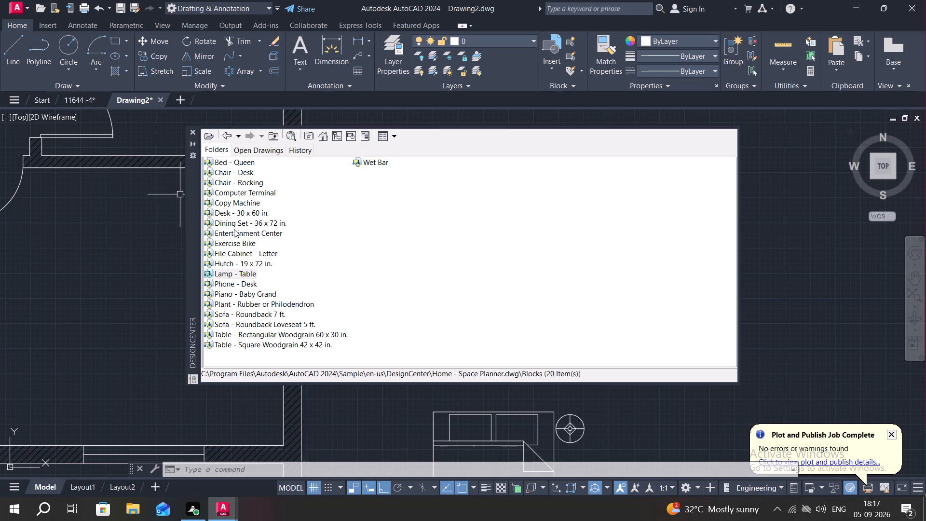
pyautogui.press('Escape')
pyautogui.press('Escape')
pyautogui.click(191, 132)
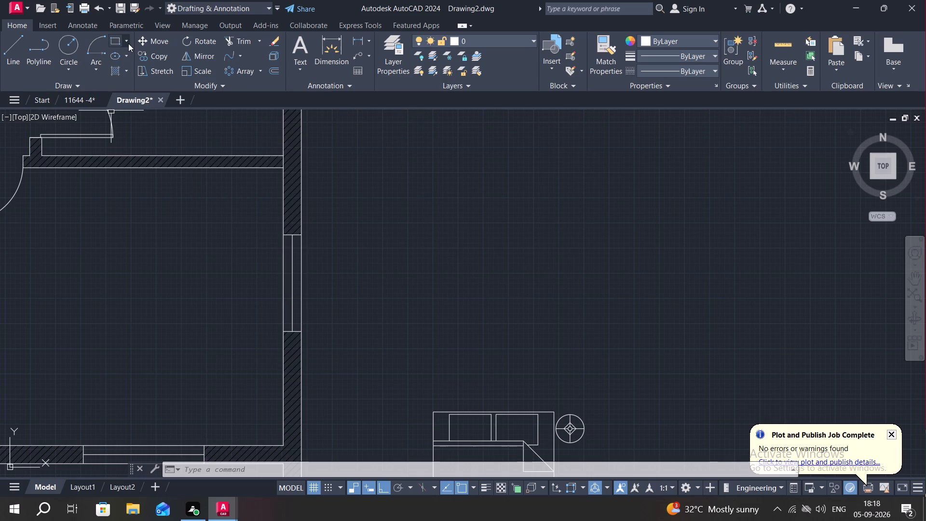
# Draw a rectangle about 2'-1.6" by 11.7" in the empty area east of the plan, north of the bed.
pyautogui.click(128, 43)
pyautogui.click(125, 64)
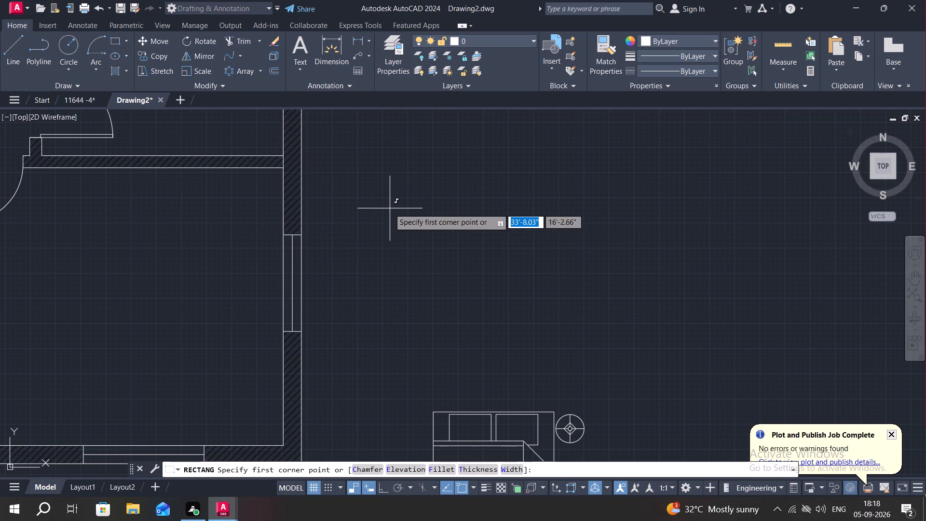
pyautogui.click(381, 200)
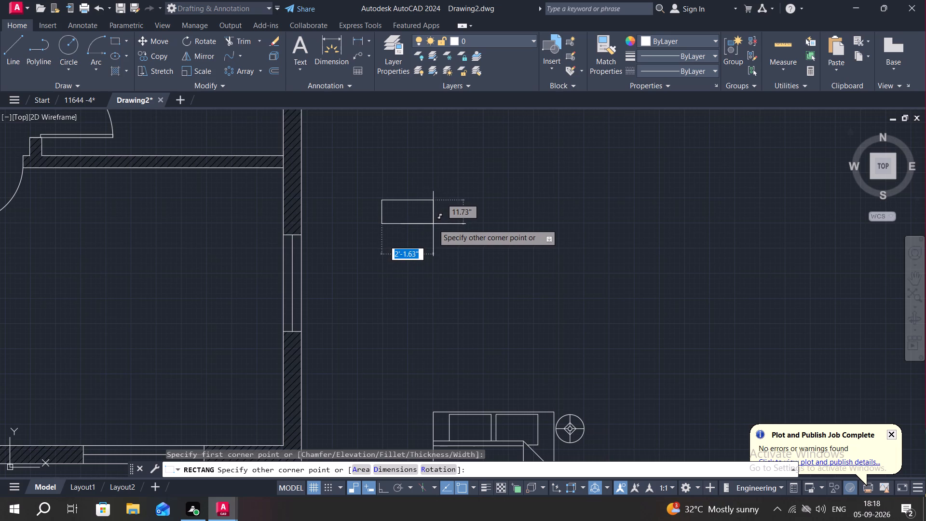
pyautogui.click(433, 224)
pyautogui.press('Escape')
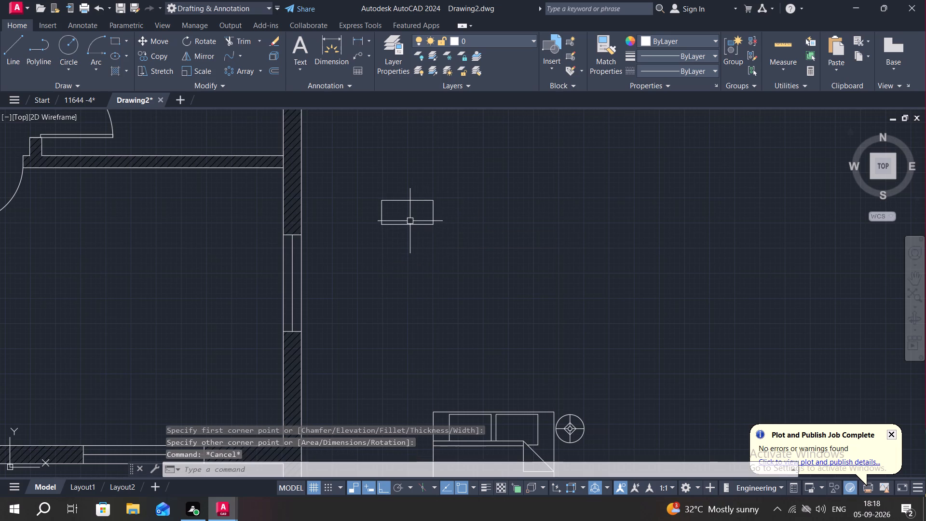
# Draw a circle of about 2.1" radius inside the new rectangle near its northwest corner.
pyautogui.click(68, 43)
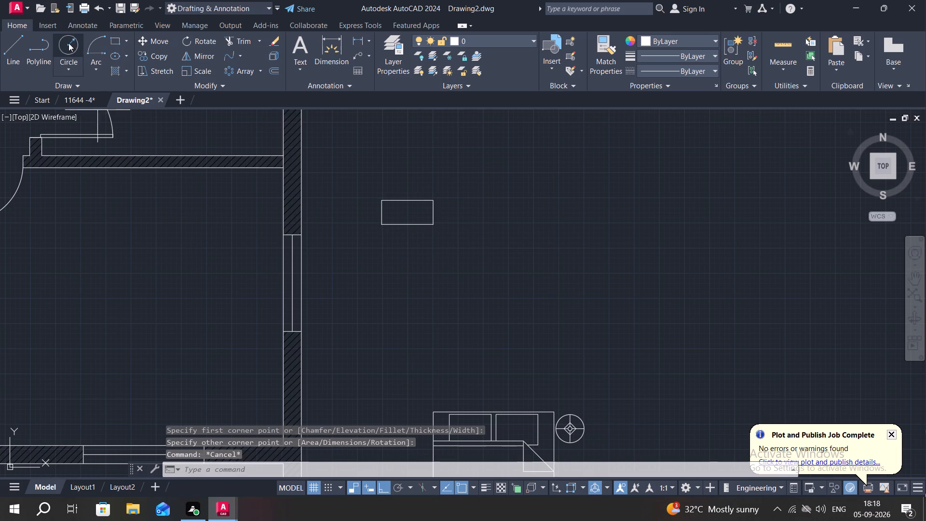
pyautogui.scroll(1, 398, 210)
pyautogui.scroll(-1, 398, 210)
pyautogui.scroll(2, 398, 210)
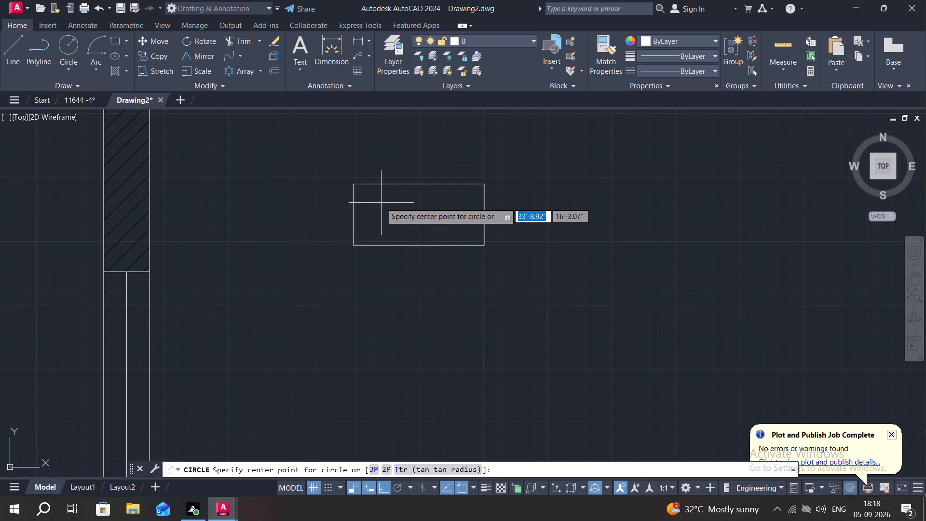
pyautogui.click(378, 199)
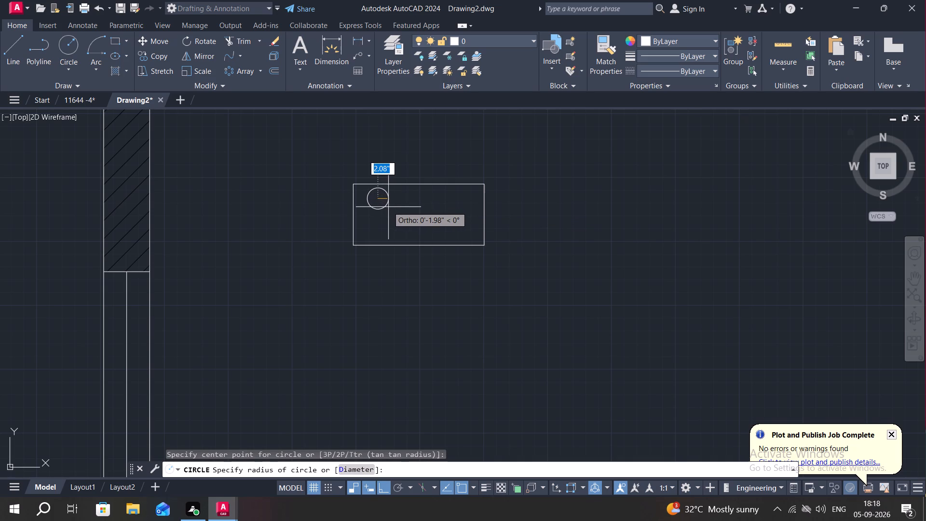
pyautogui.click(388, 207)
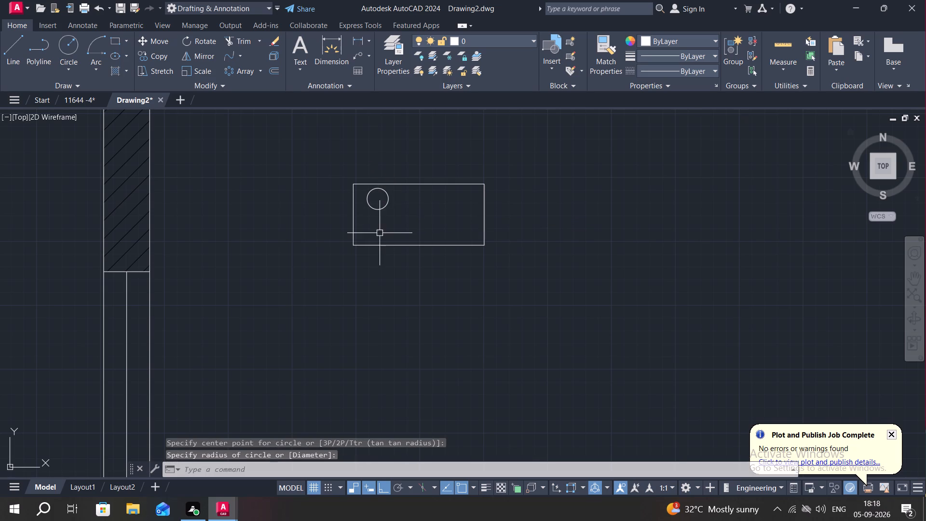
# Draw a circle of about 1.2" radius inside the rectangle near its southwest corner, directly below the first circle.
pyautogui.press('space')
pyautogui.scroll(1, 375, 231)
pyautogui.click(378, 232)
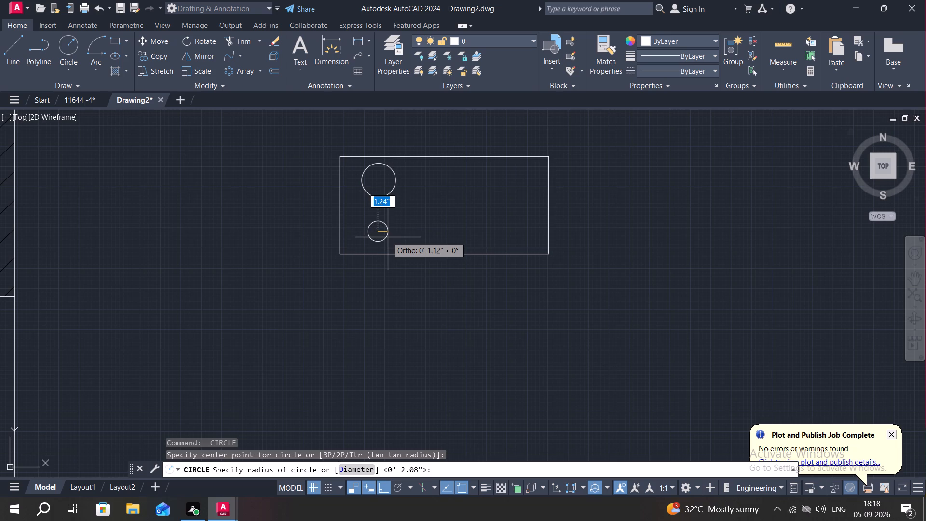
pyautogui.click(388, 237)
# Copy the small circle about 11.5" northeast, with Ortho off, so it sits level with the large circle.
pyautogui.scroll(1, 400, 238)
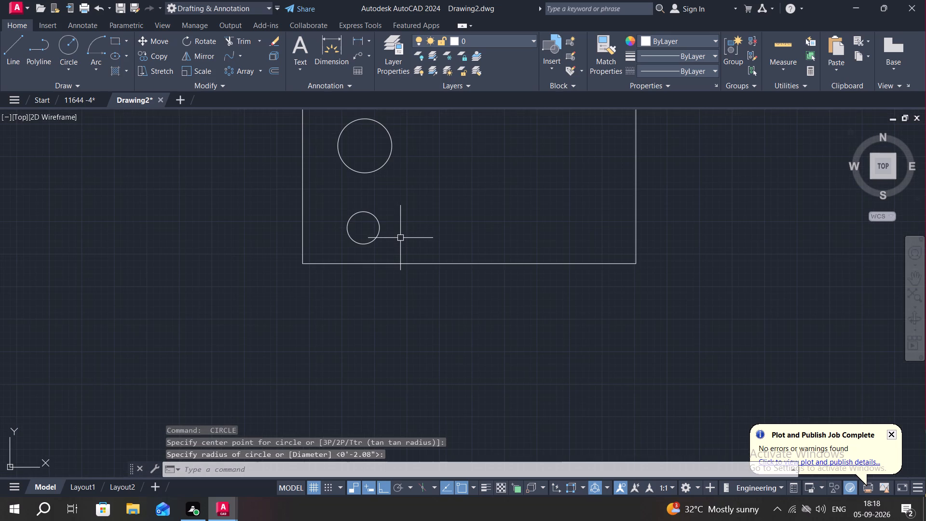
pyautogui.write('CO')
pyautogui.press('space')
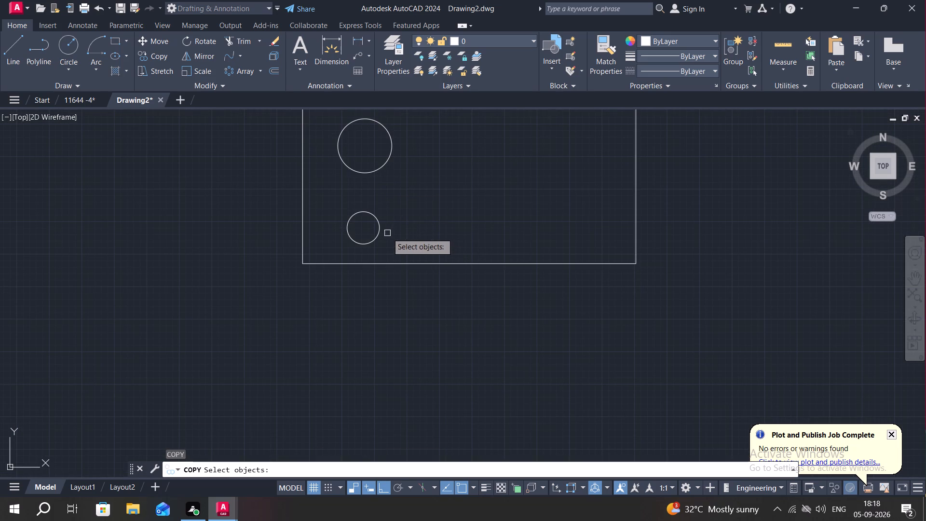
pyautogui.click(381, 230)
pyautogui.rightClick(381, 230)
pyautogui.click(381, 230)
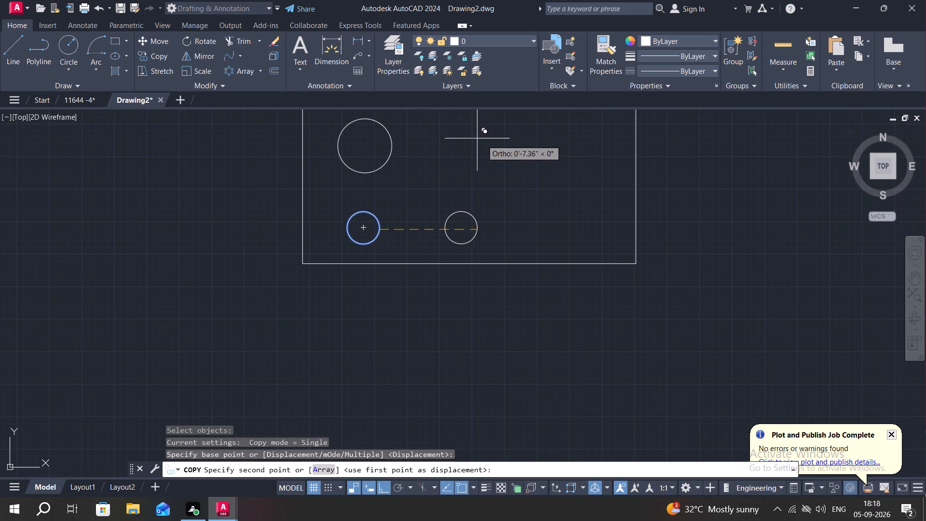
pyautogui.press('F8')
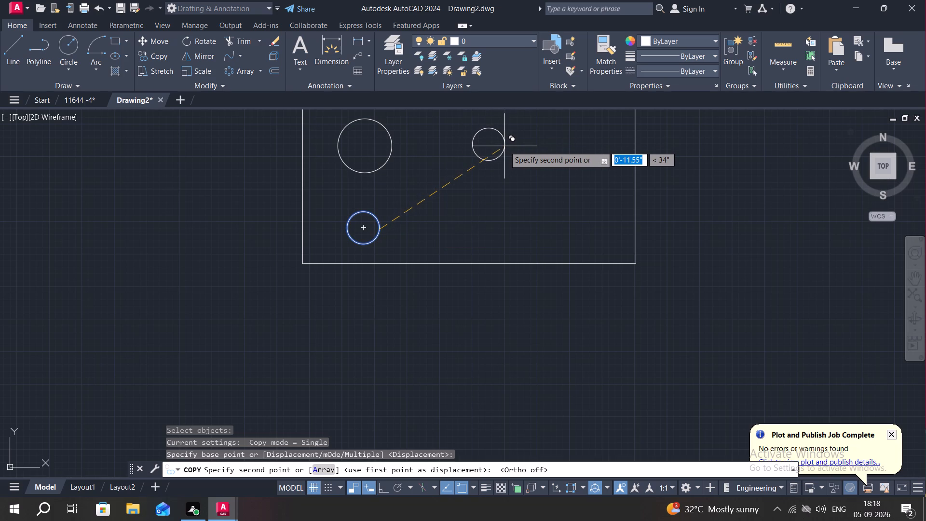
pyautogui.click(505, 147)
# Copy the large circle about 11" southeast, below the copied small circle and level with the original small one.
pyautogui.press('space')
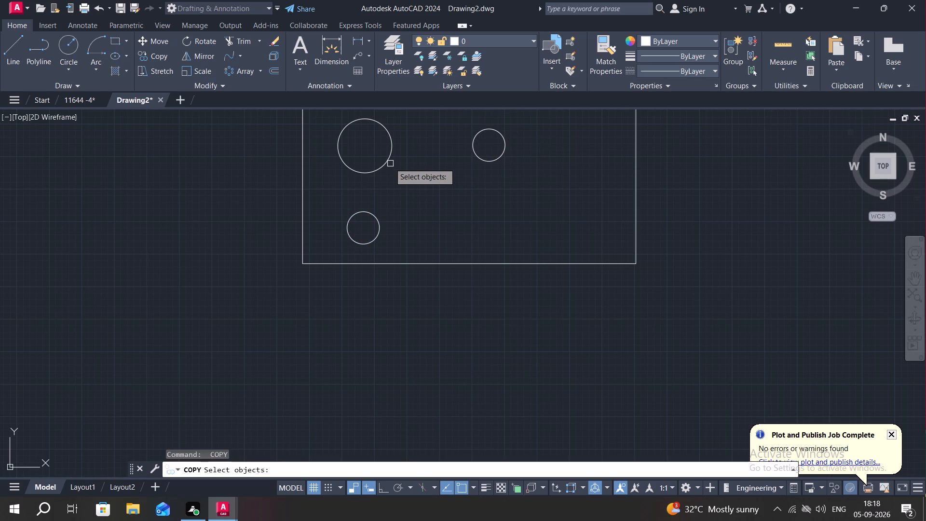
pyautogui.click(390, 163)
pyautogui.rightClick(388, 161)
pyautogui.click(388, 160)
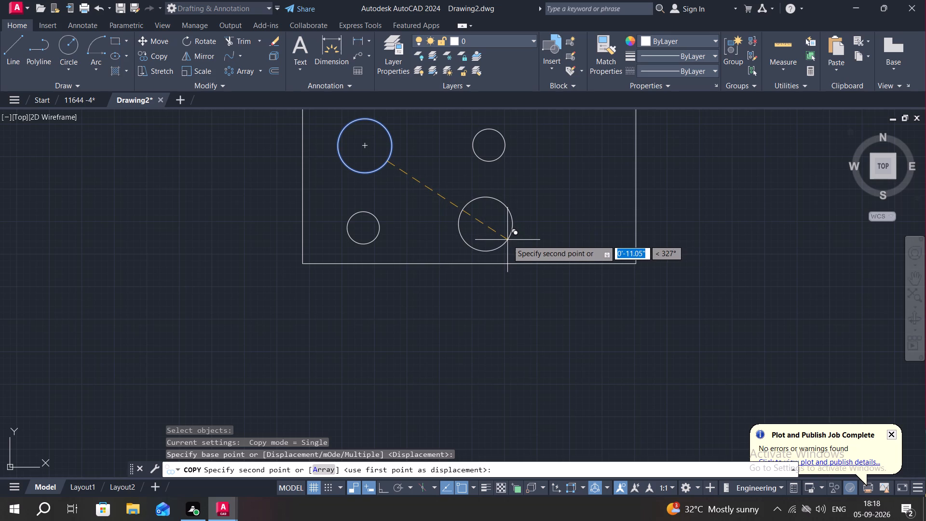
pyautogui.click(507, 240)
pyautogui.press('Escape')
# Draw a vertical line with Ortho on across the rectangle's full height, just east of the four circles.
pyautogui.moveTo(532, 203); pyautogui.dragTo(552, 272, button='middle')
pyautogui.scroll(-1, 554, 273)
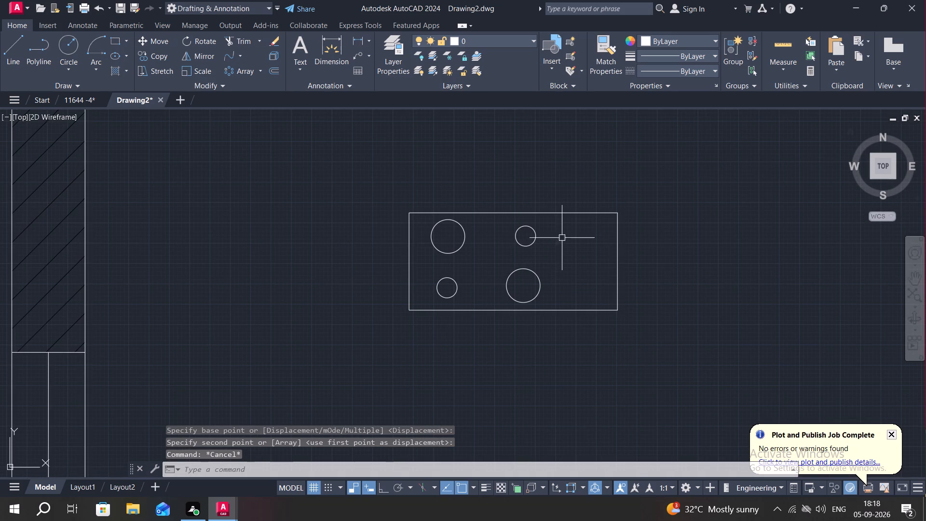
pyautogui.write('L')
pyautogui.press('space')
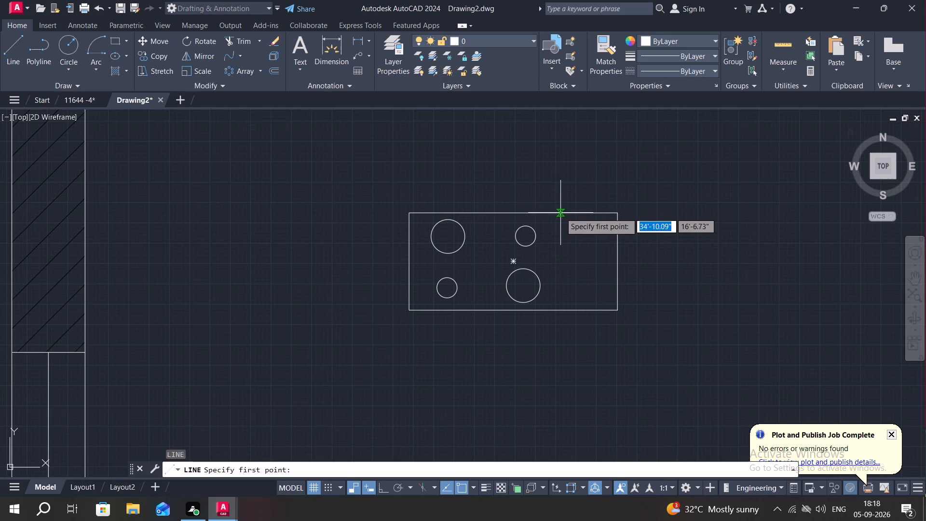
pyautogui.click(560, 213)
pyautogui.press('F8')
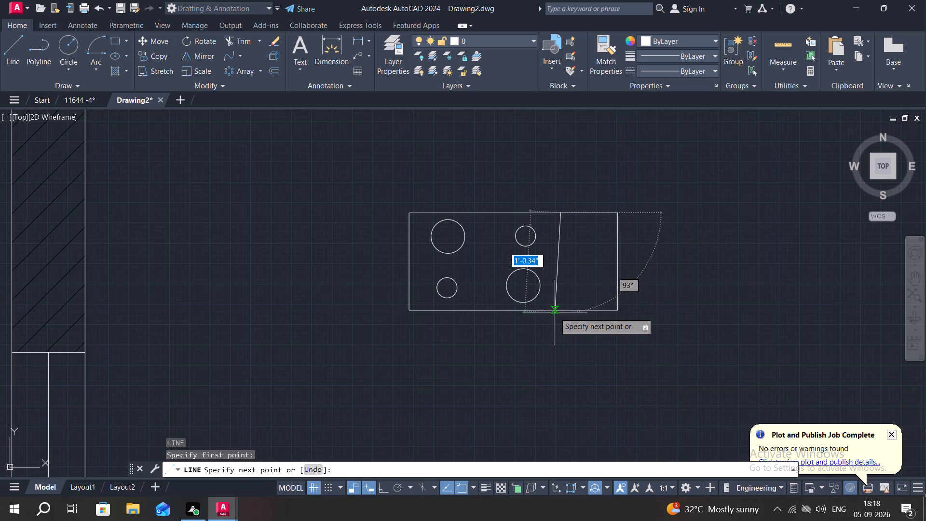
pyautogui.click(561, 313)
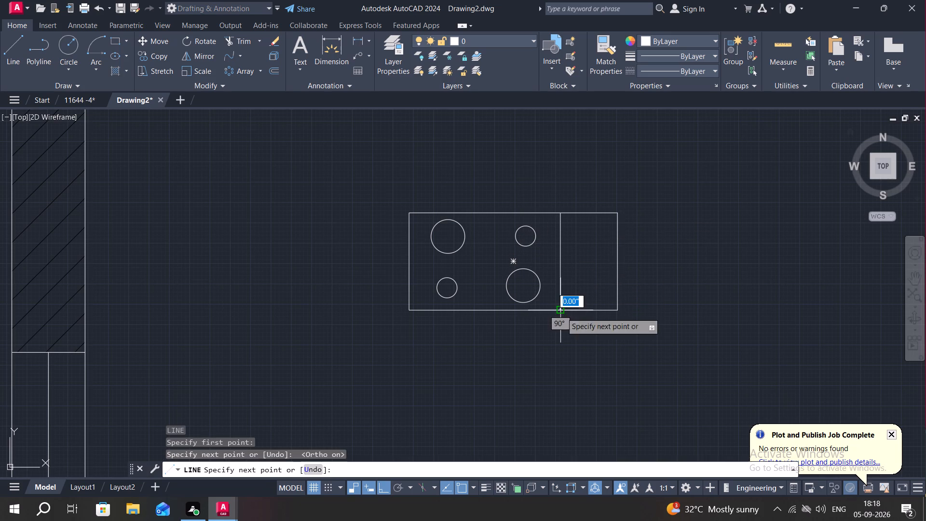
pyautogui.press('Escape')
# Trim away the part of the rectangle east of the vertical line, including its old east edge.
pyautogui.write('TR')
pyautogui.press('space')
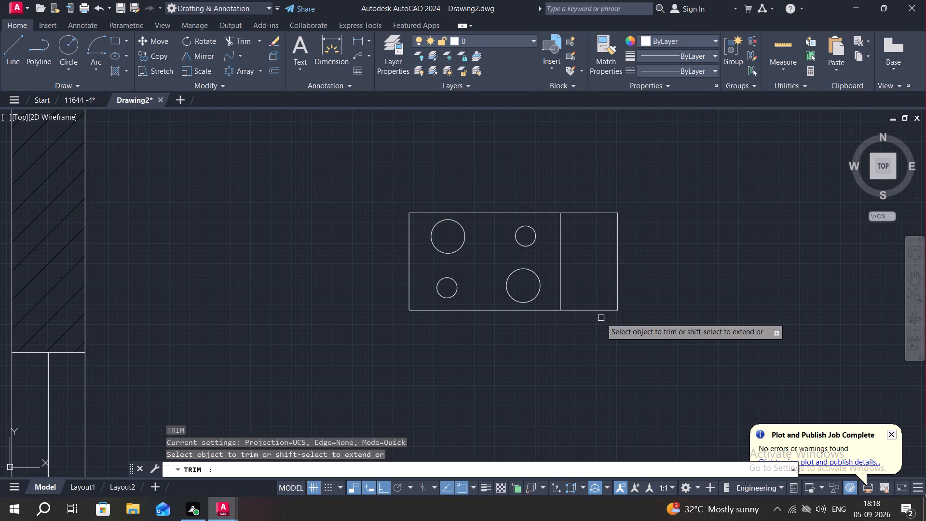
pyautogui.moveTo(604, 319); pyautogui.dragTo(594, 199)
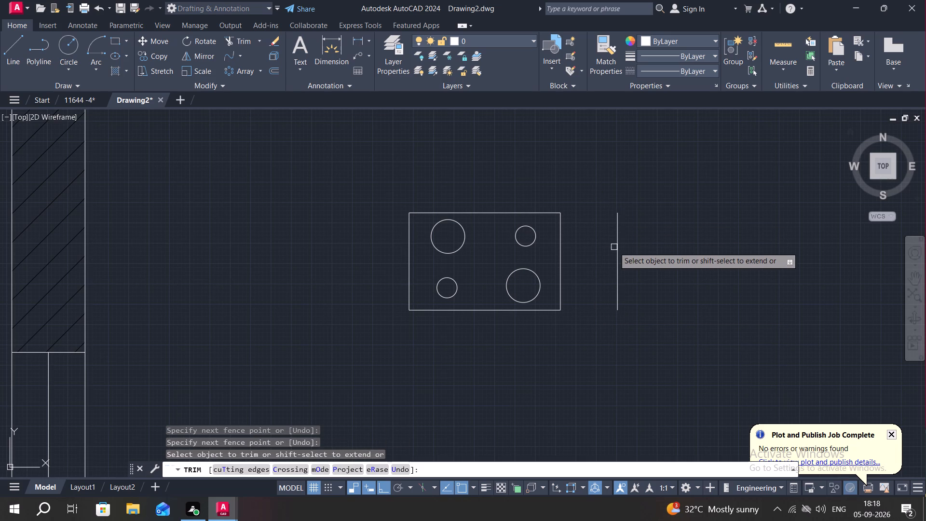
pyautogui.click(617, 248)
pyautogui.press('Escape')
# Copy the whole four-burner stove from its southwest corner westward into the plan.
pyautogui.moveTo(379, 169); pyautogui.dragTo(621, 167)
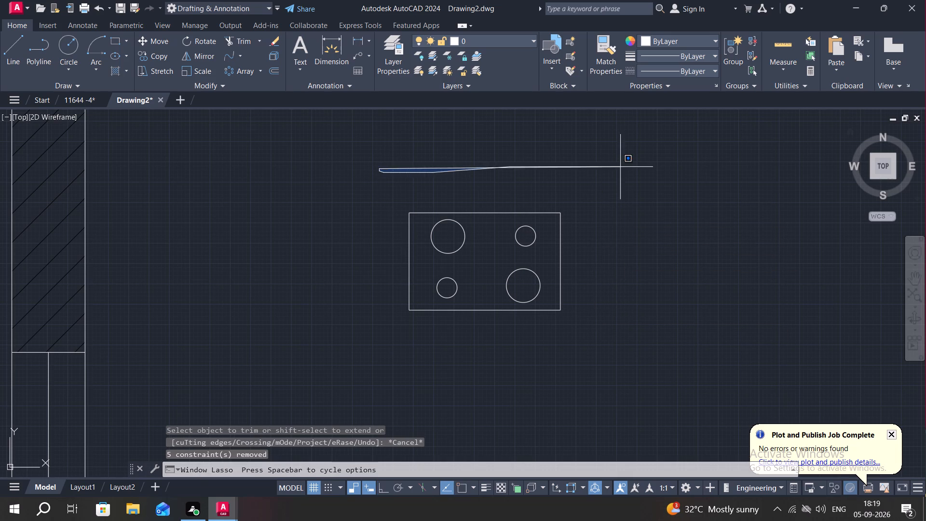
pyautogui.moveTo(621, 167); pyautogui.dragTo(354, 311)
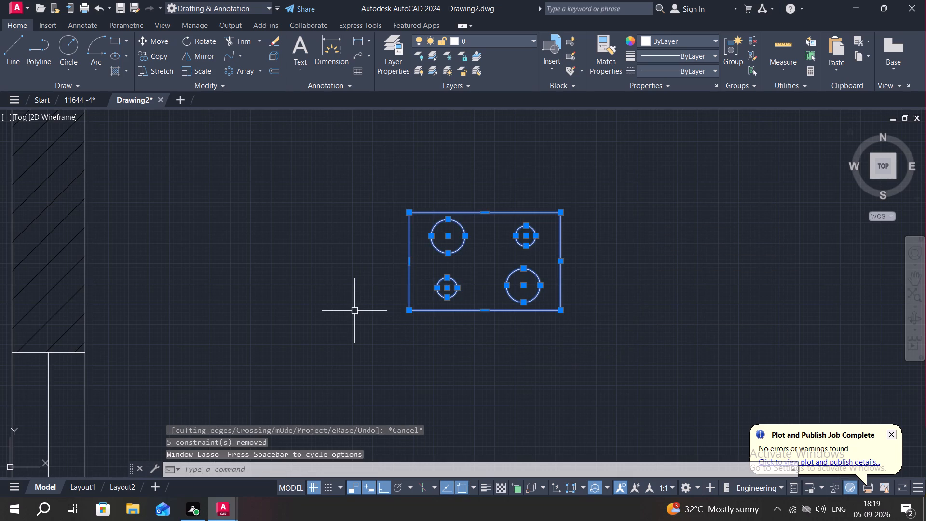
pyautogui.write('CO')
pyautogui.press('space')
pyautogui.click(406, 310)
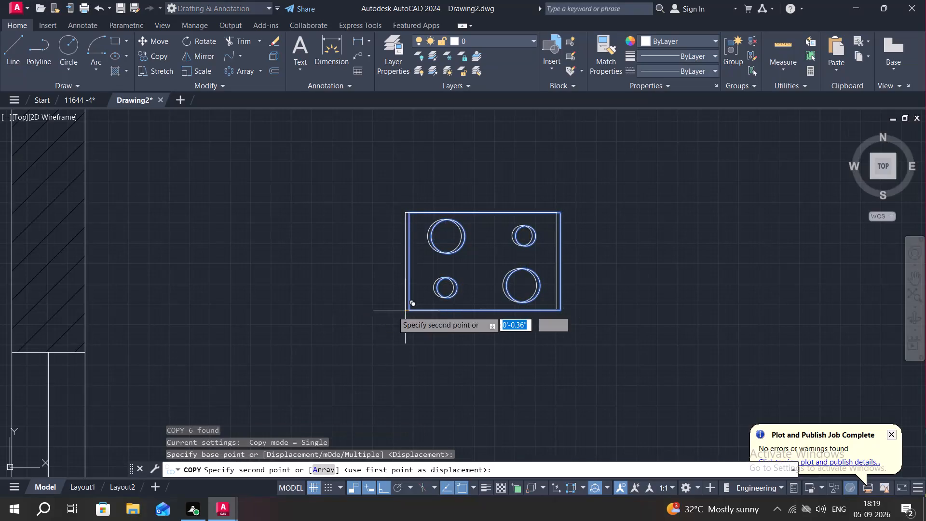
pyautogui.moveTo(326, 301); pyautogui.dragTo(582, 369, button='middle')
pyautogui.scroll(-3, 579, 367)
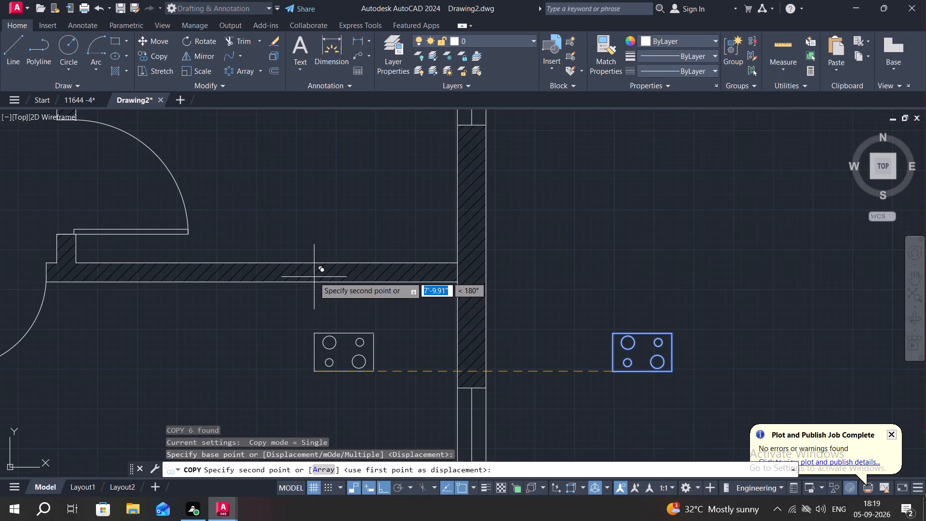
# Place the cooktop copy with ortho off, in the upper-right room just below the upper wall's window.
pyautogui.press('F8')
pyautogui.moveTo(294, 212); pyautogui.dragTo(365, 399, button='middle')
pyautogui.scroll(-1, 333, 302)
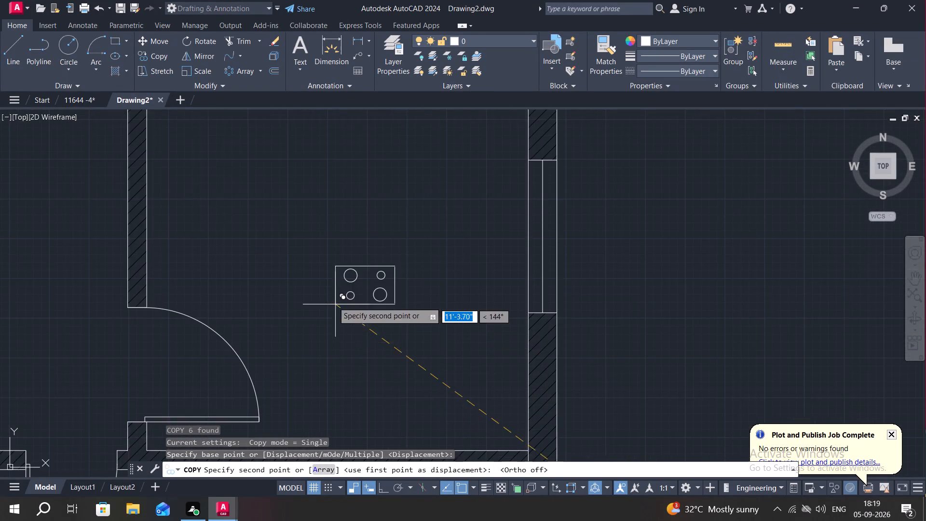
pyautogui.scroll(-1, 333, 302)
pyautogui.moveTo(278, 223); pyautogui.dragTo(355, 444, button='middle')
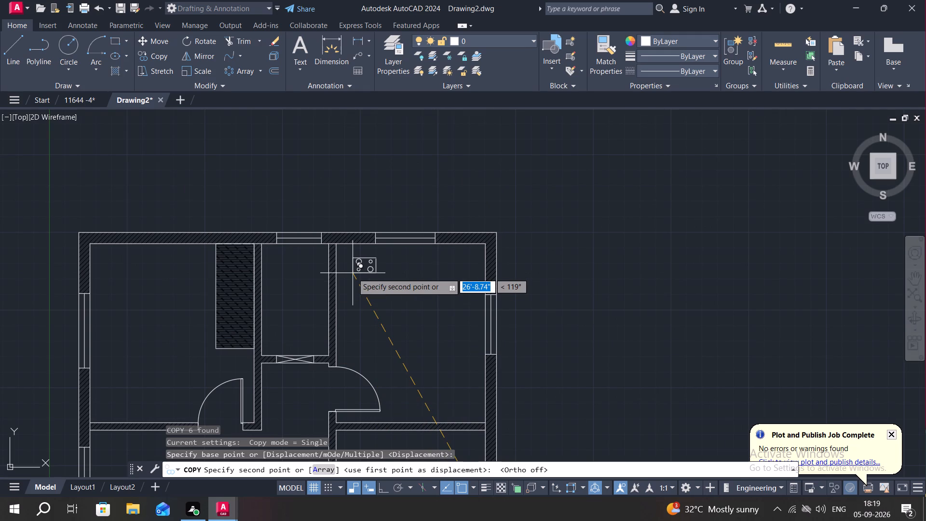
pyautogui.scroll(2, 381, 267)
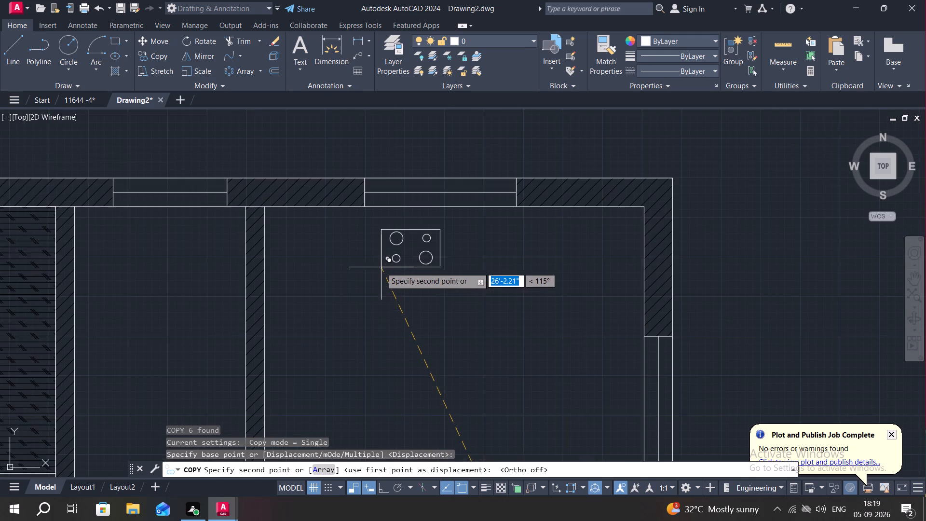
pyautogui.click(406, 255)
pyautogui.scroll(2, 451, 227)
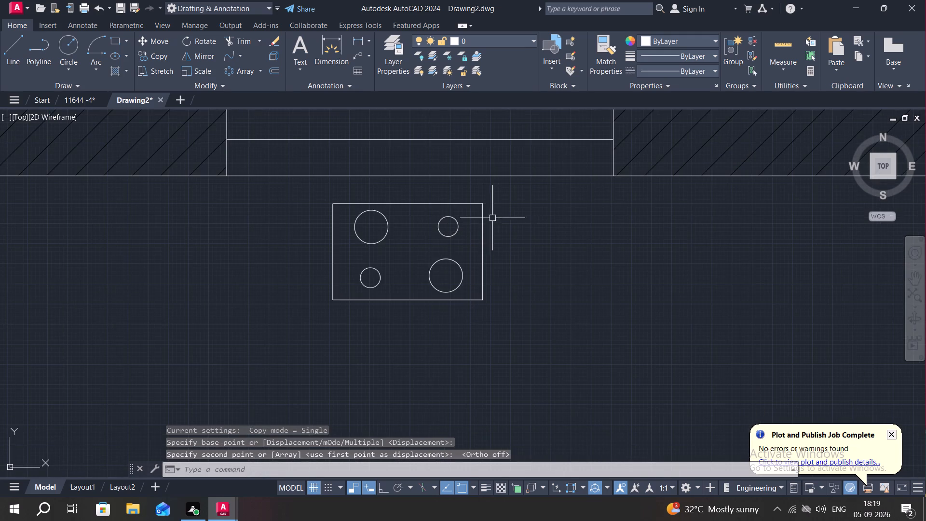
pyautogui.scroll(3, 482, 205)
pyautogui.press('Escape')
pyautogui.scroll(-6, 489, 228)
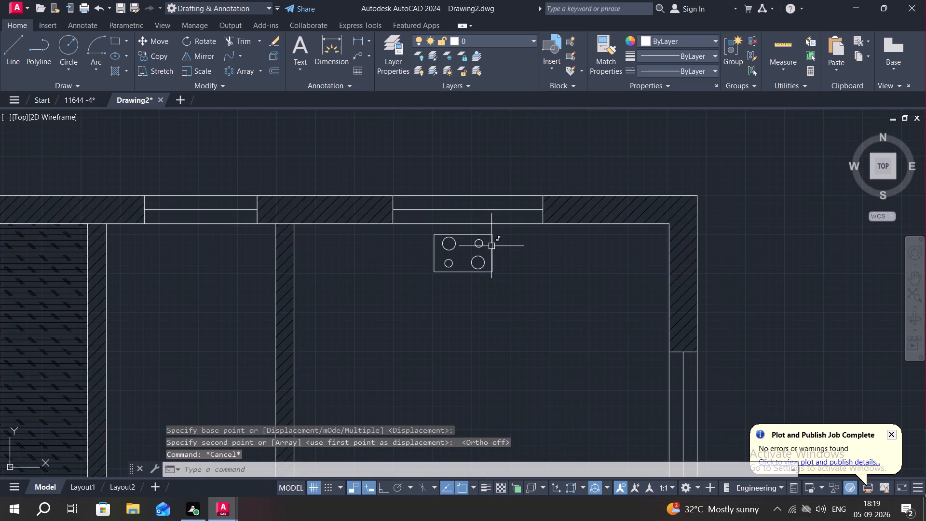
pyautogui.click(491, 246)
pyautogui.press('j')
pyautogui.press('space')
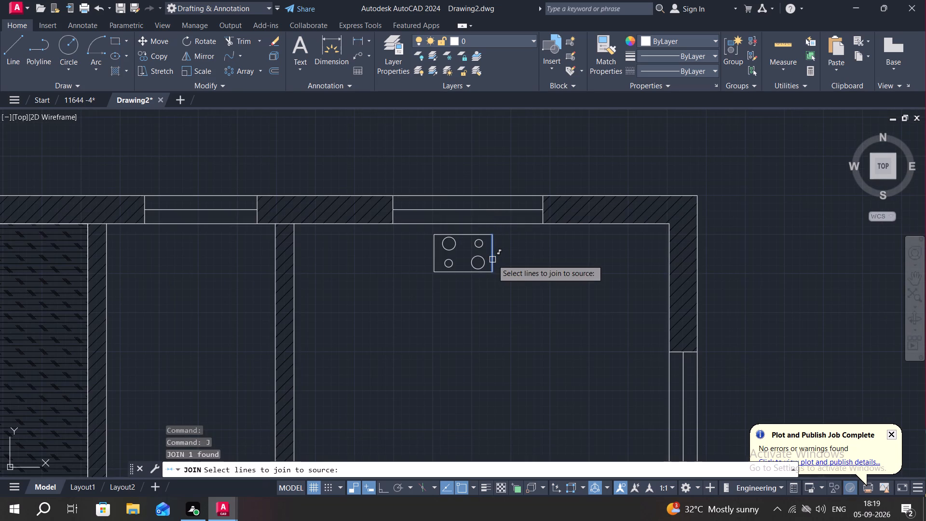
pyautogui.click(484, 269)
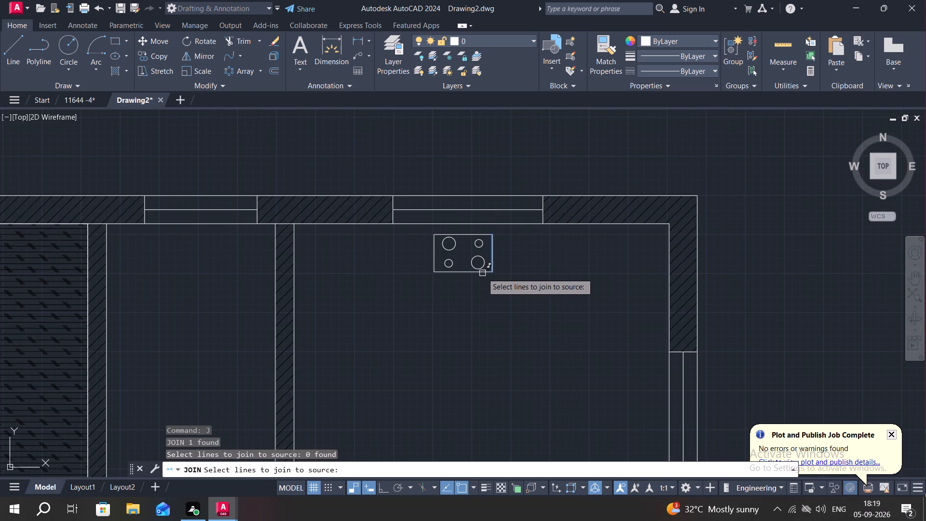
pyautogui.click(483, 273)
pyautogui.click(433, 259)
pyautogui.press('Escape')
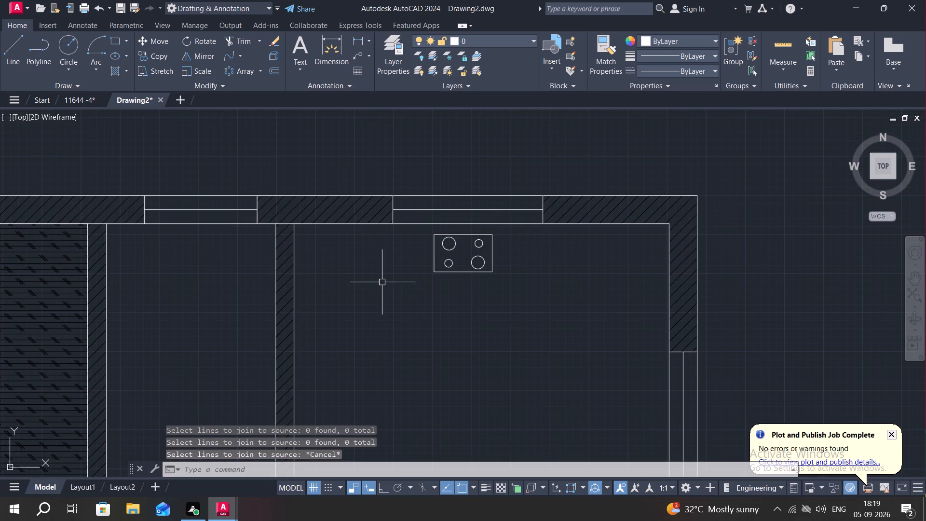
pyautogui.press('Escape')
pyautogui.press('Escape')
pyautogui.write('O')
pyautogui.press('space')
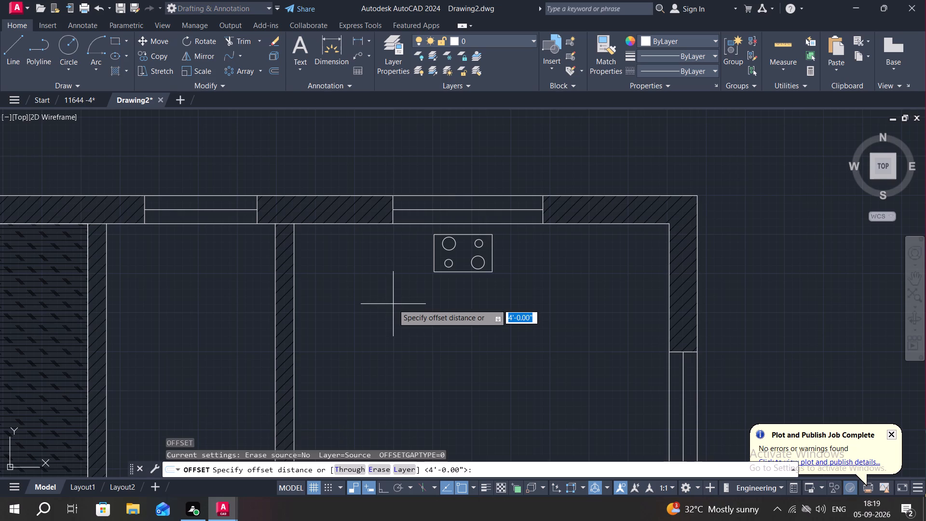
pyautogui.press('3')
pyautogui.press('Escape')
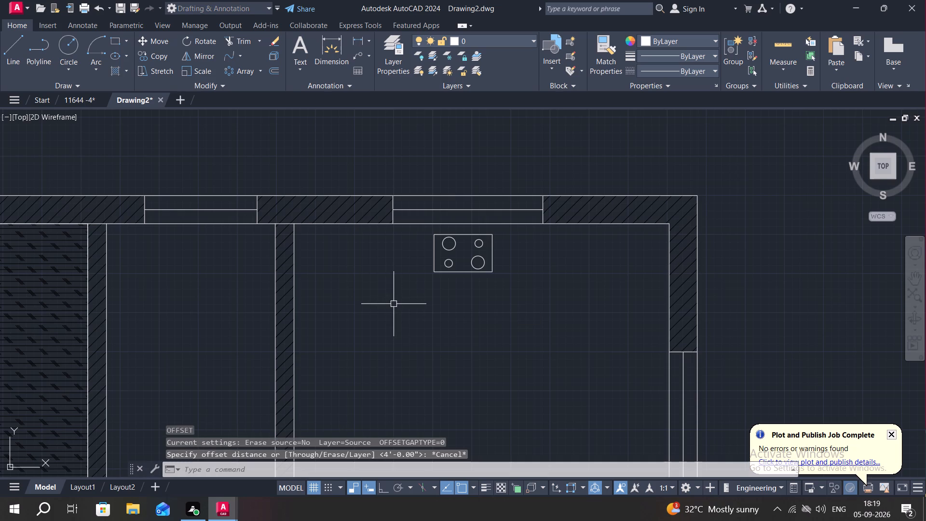
# Offset the upper wall's inner face 2' into the kitchen as the counter's front edge.
pyautogui.write('O')
pyautogui.press('space')
pyautogui.write("2'")
pyautogui.press('space')
pyautogui.click(403, 222)
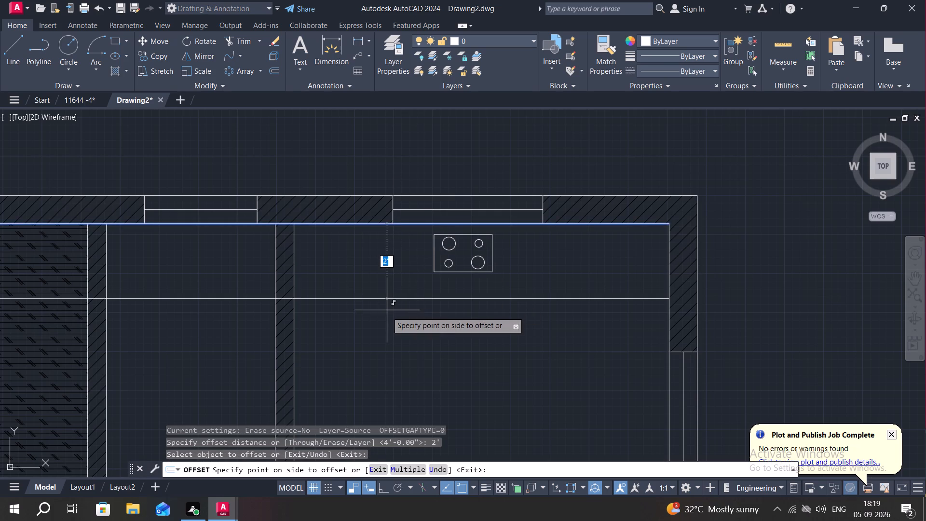
pyautogui.click(387, 314)
pyautogui.press('Escape')
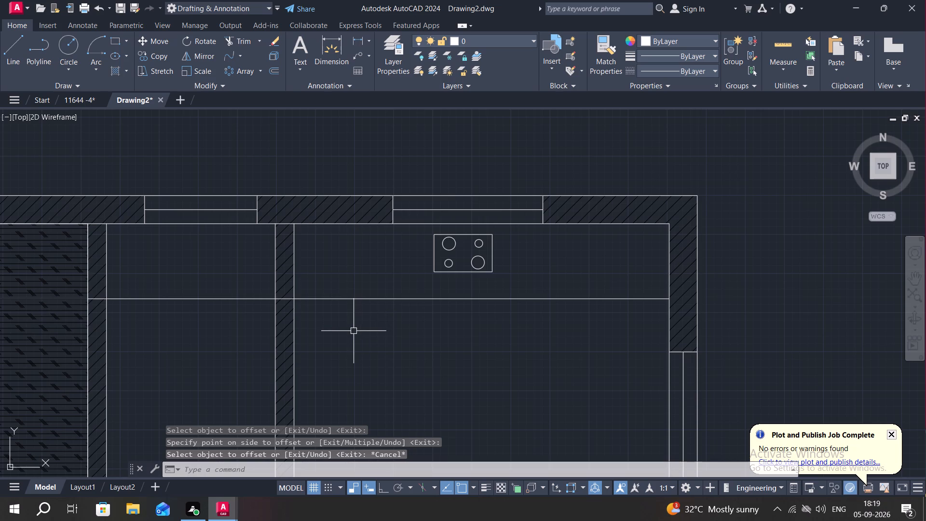
# Trim and erase the counter line's parts in the adjoining rooms and partition wall so it spans only the kitchen.
pyautogui.write('TR')
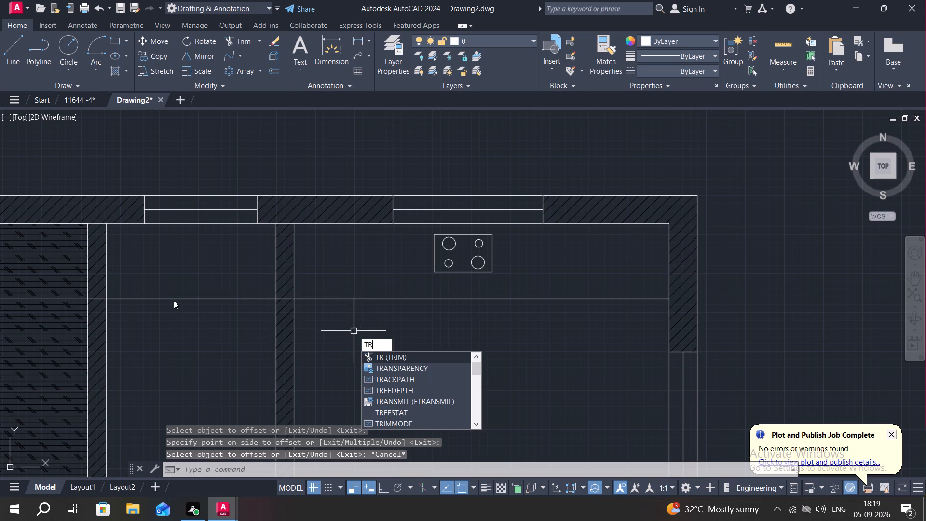
pyautogui.press('space')
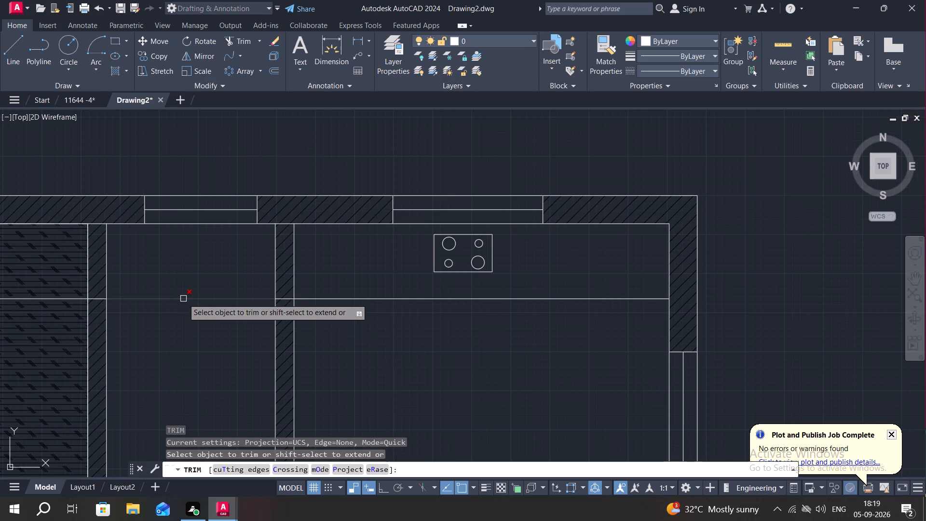
pyautogui.click(184, 299)
pyautogui.scroll(-1, 179, 314)
pyautogui.press('Escape')
pyautogui.moveTo(336, 332); pyautogui.dragTo(753, 333, button='middle')
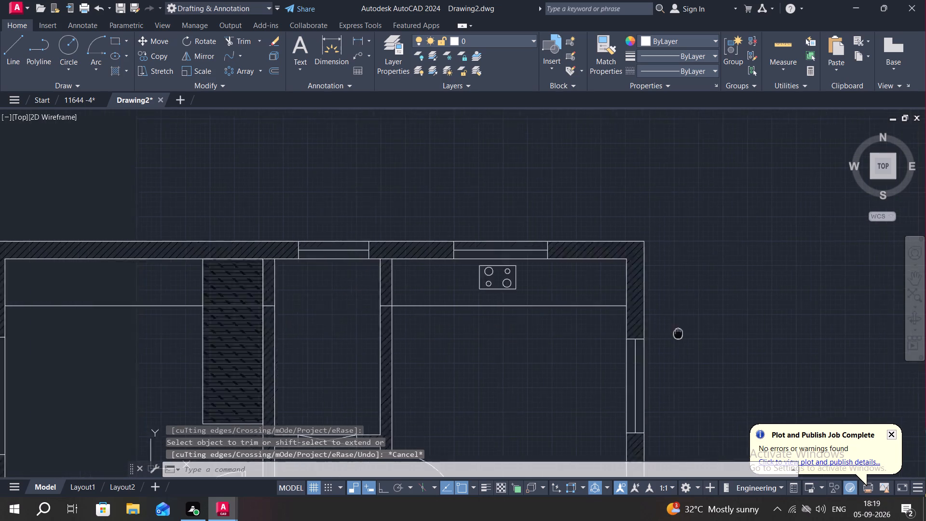
pyautogui.moveTo(753, 333); pyautogui.dragTo(754, 334, button='middle')
pyautogui.click(413, 307)
pyautogui.press('Delete')
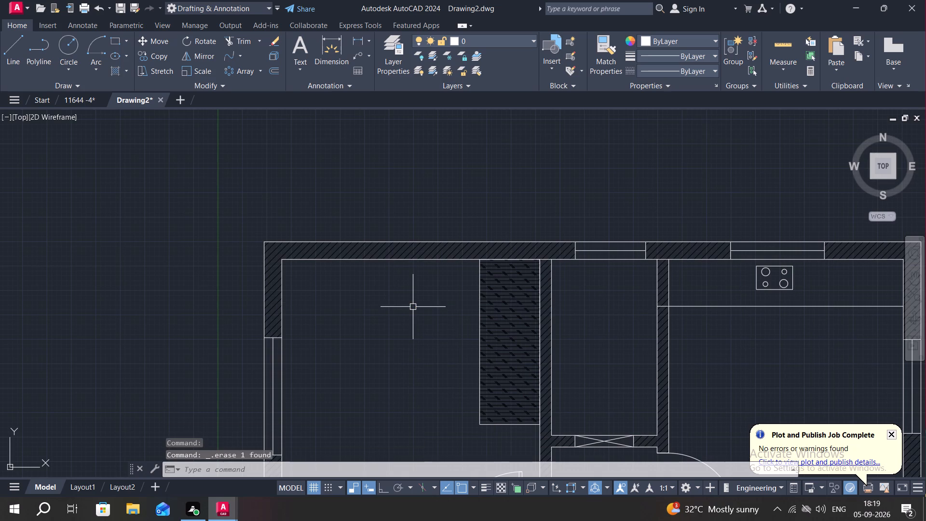
pyautogui.moveTo(694, 319); pyautogui.dragTo(547, 354, button='middle')
pyautogui.write('TR')
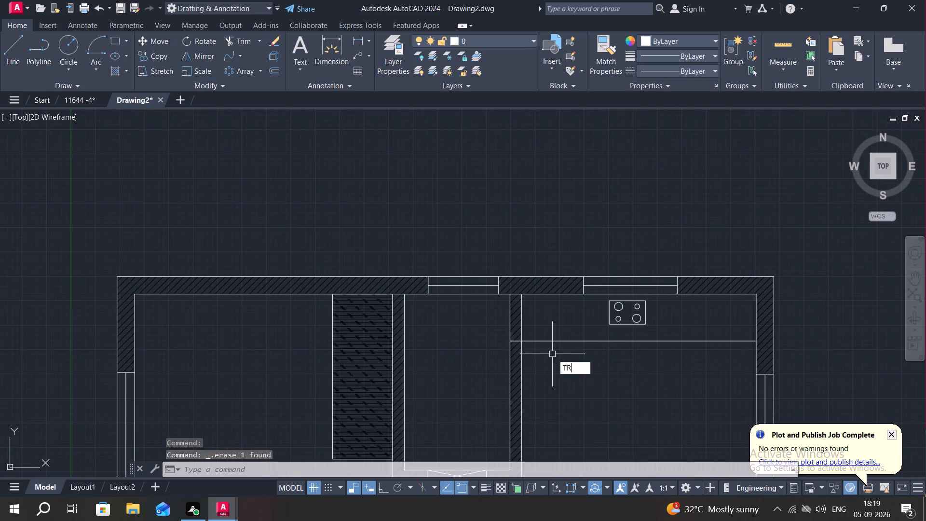
pyautogui.press('space')
pyautogui.click(517, 342)
pyautogui.press('Escape')
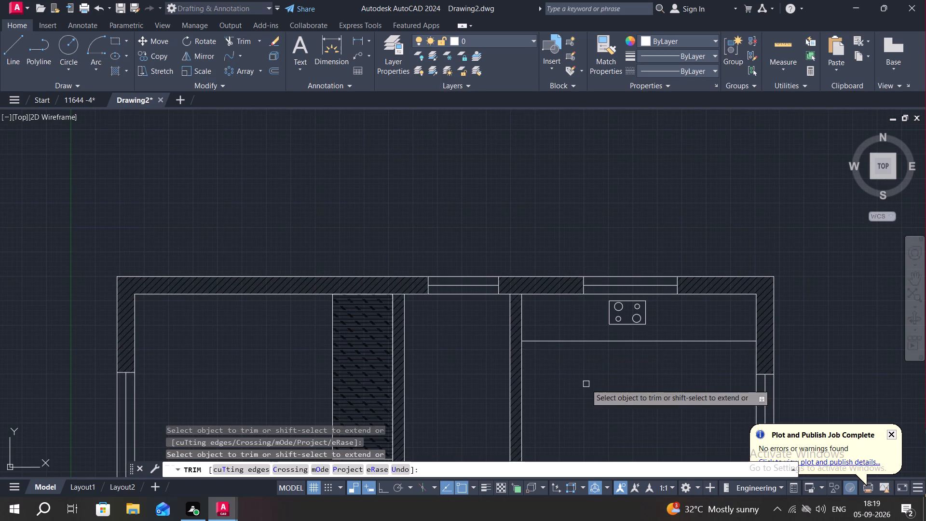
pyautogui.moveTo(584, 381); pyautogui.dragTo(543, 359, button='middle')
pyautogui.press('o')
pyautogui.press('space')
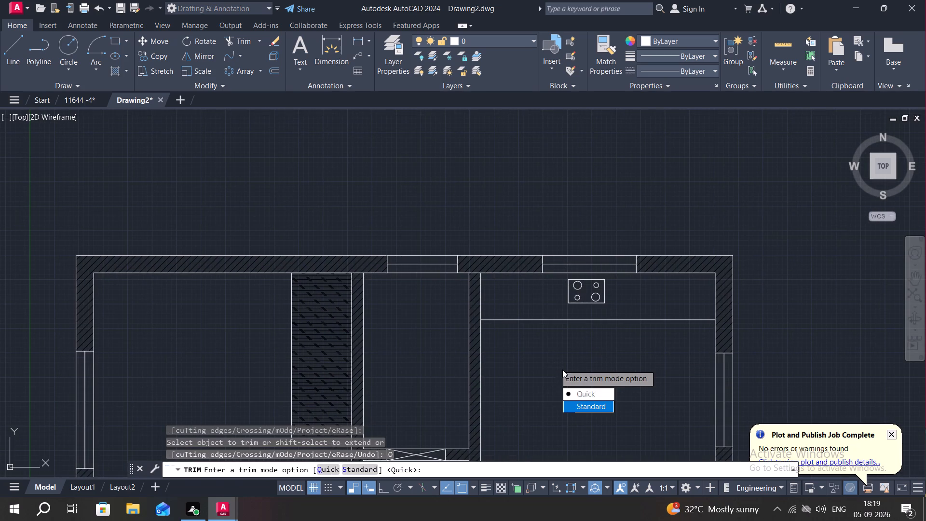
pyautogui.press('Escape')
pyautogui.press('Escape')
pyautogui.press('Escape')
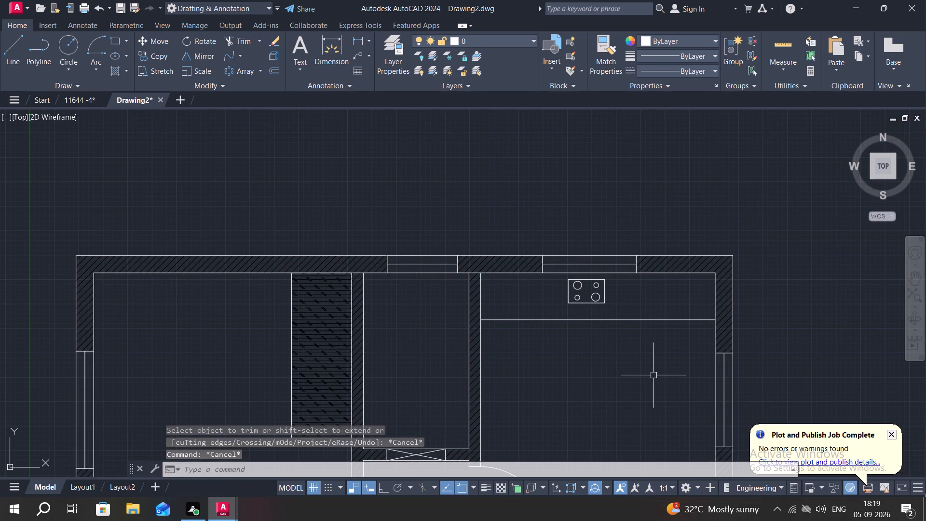
# Offset the inner face of the kitchen's right-hand outer wall 2' into the room.
pyautogui.write('O')
pyautogui.press('space')
pyautogui.press('space')
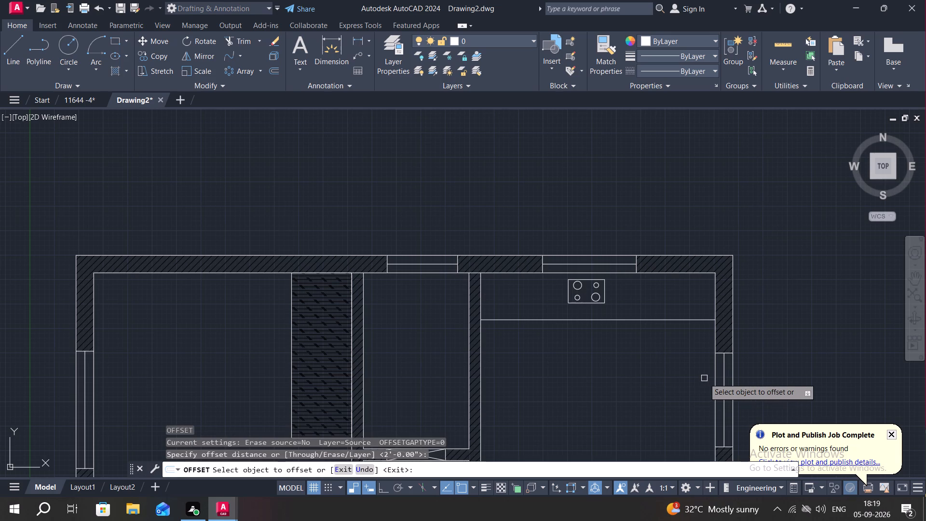
pyautogui.click(716, 380)
pyautogui.click(651, 407)
pyautogui.press('Escape')
# Trim the two counter lines where they overlap in the kitchen's upper-right corner to form an L-shaped edge.
pyautogui.moveTo(645, 403); pyautogui.dragTo(617, 357, button='middle')
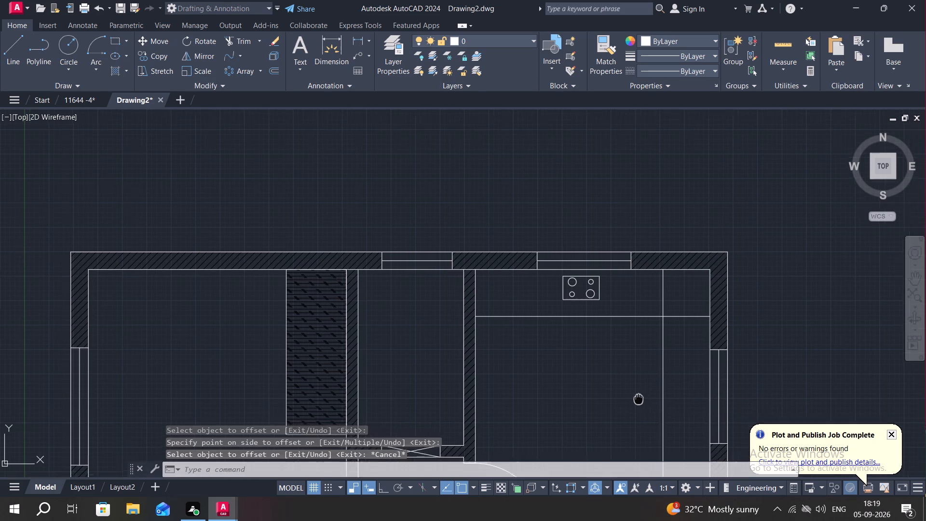
pyautogui.scroll(-2, 615, 350)
pyautogui.write('TR')
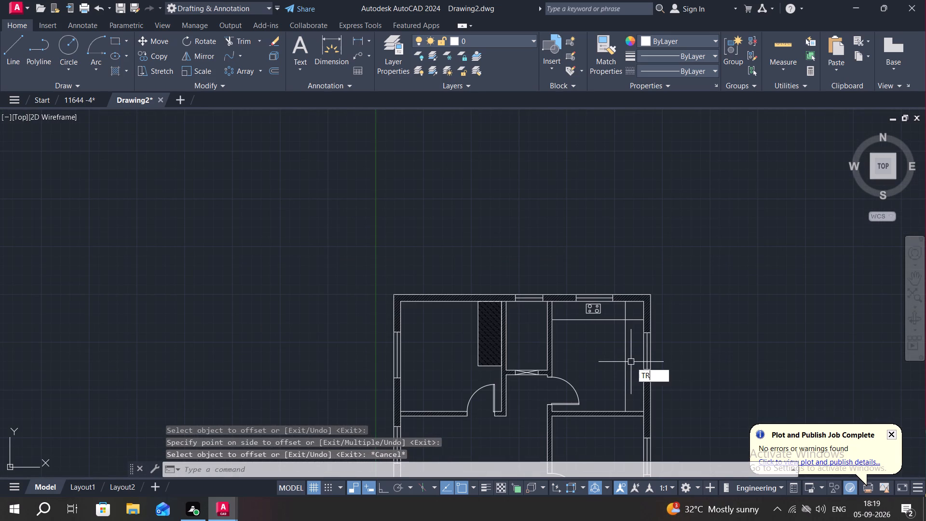
pyautogui.press('space')
pyautogui.moveTo(621, 308); pyautogui.dragTo(637, 329)
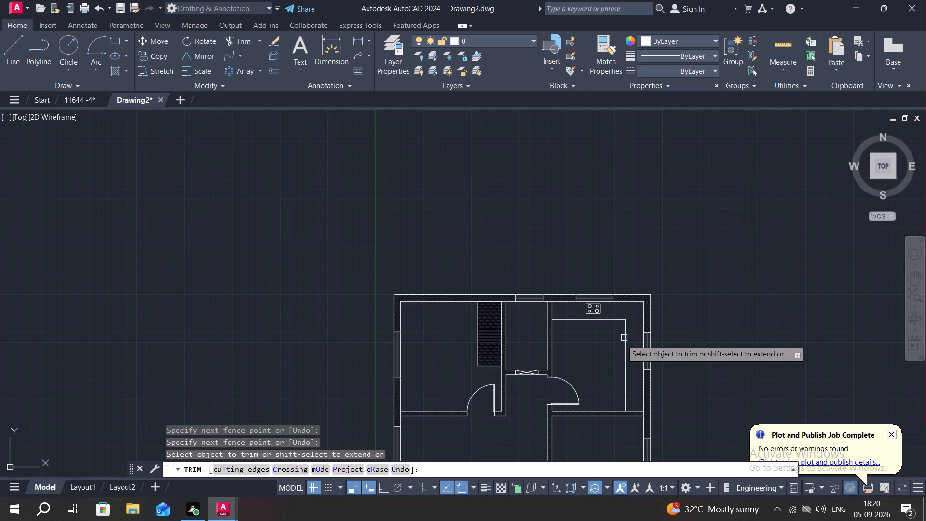
pyautogui.press('Escape')
# Draw a 2' horizontal line from the vertical counter edge to the right-hand wall, below that wall's window.
pyautogui.moveTo(595, 378); pyautogui.dragTo(599, 352, button='middle')
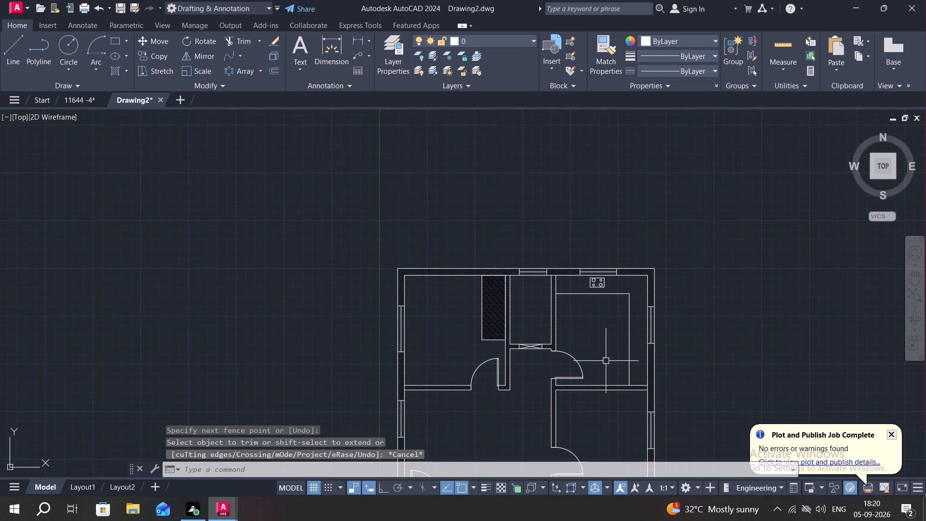
pyautogui.scroll(1, 622, 351)
pyautogui.write('L')
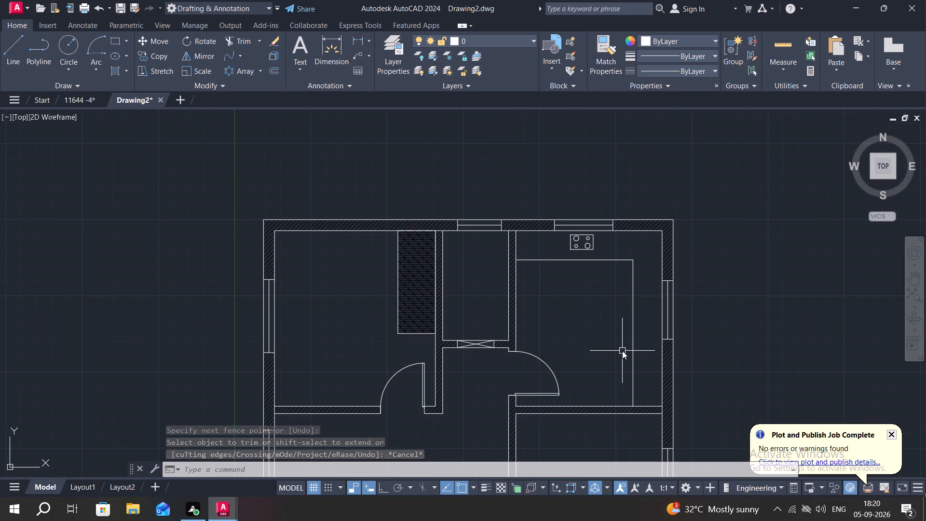
pyautogui.press('space')
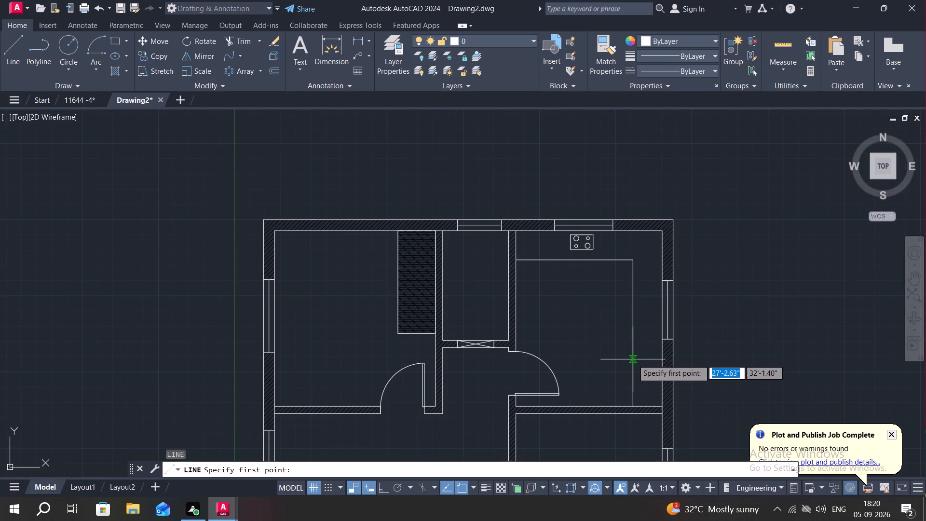
pyautogui.click(633, 359)
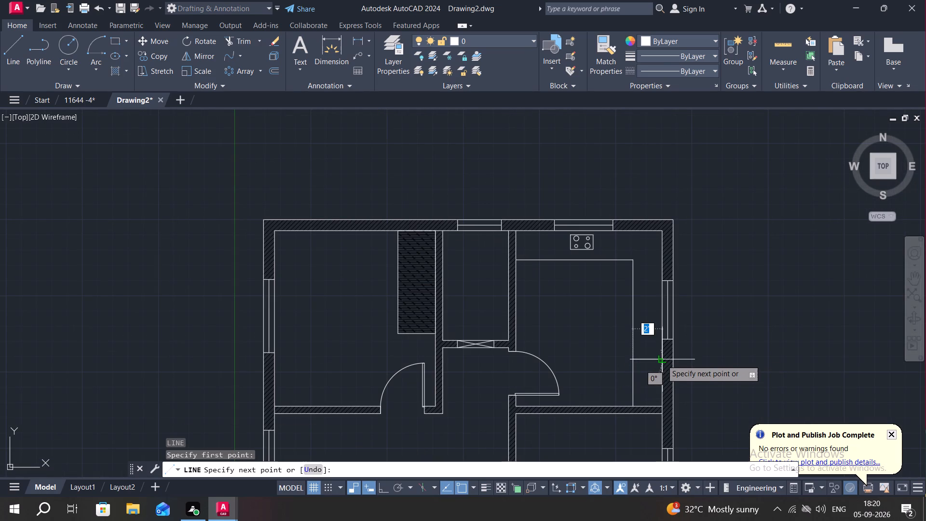
pyautogui.click(662, 360)
pyautogui.press('Escape')
# Trim the vertical counter edge below the counter's end line.
pyautogui.press('t')
pyautogui.press('r')
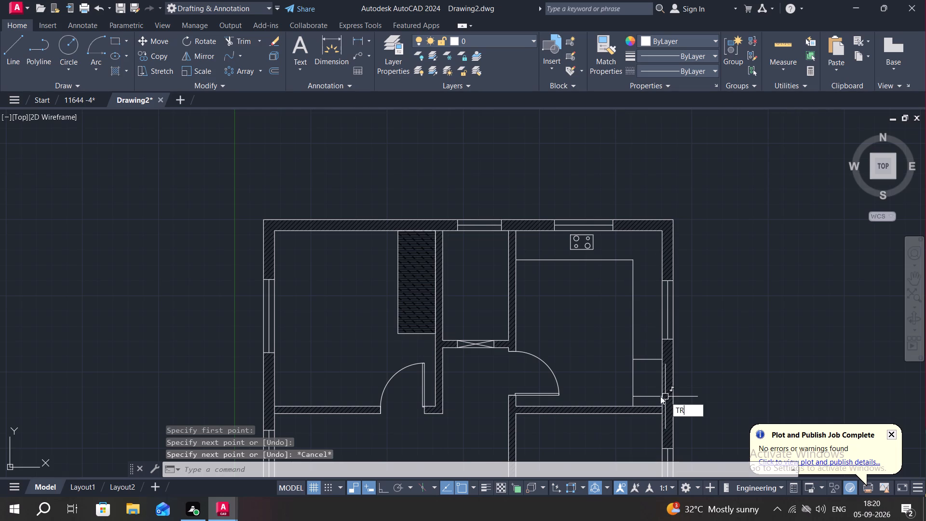
pyautogui.press('space')
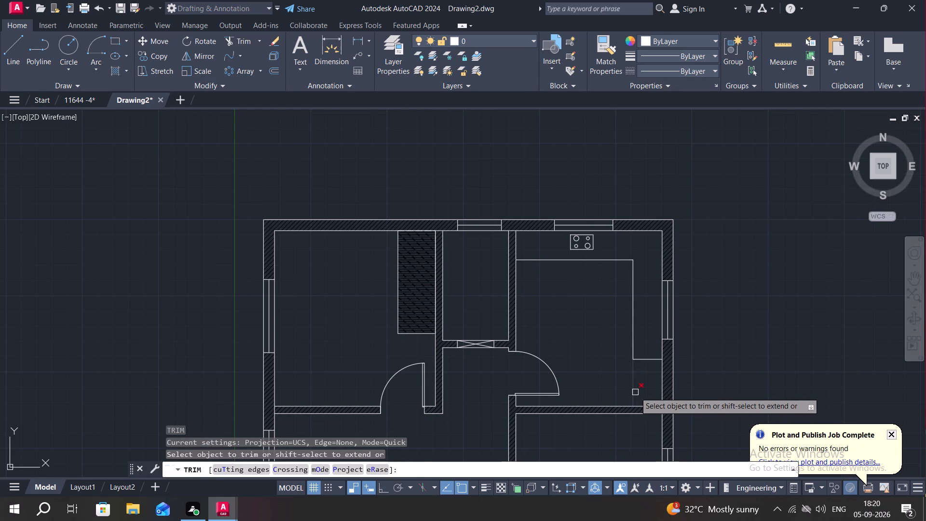
pyautogui.click(635, 392)
pyautogui.press('Escape')
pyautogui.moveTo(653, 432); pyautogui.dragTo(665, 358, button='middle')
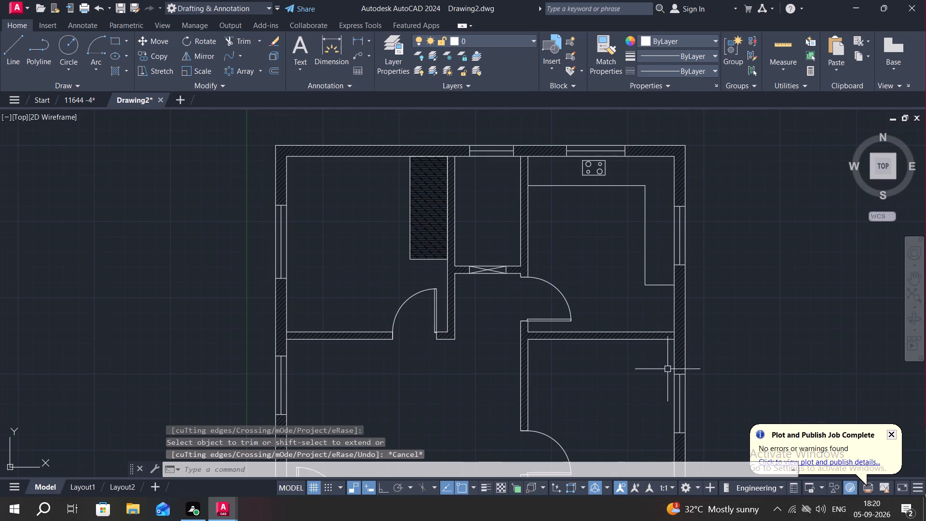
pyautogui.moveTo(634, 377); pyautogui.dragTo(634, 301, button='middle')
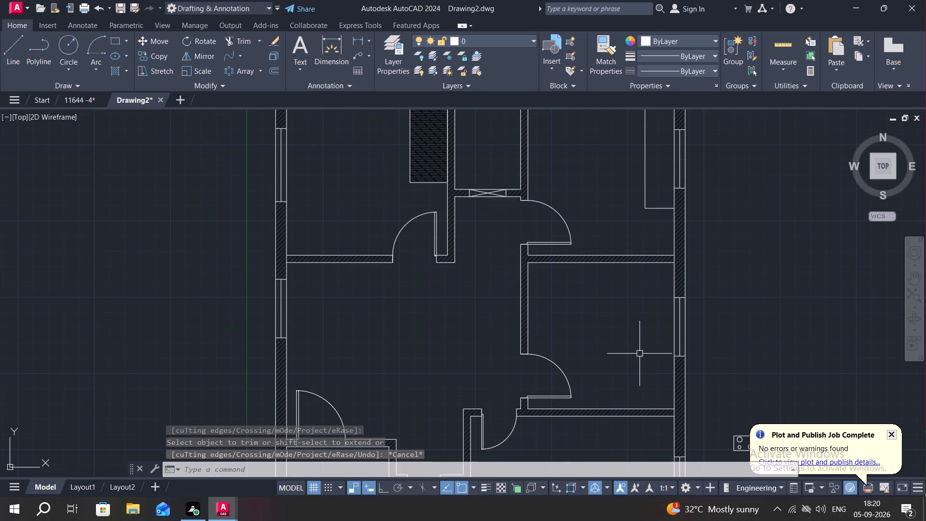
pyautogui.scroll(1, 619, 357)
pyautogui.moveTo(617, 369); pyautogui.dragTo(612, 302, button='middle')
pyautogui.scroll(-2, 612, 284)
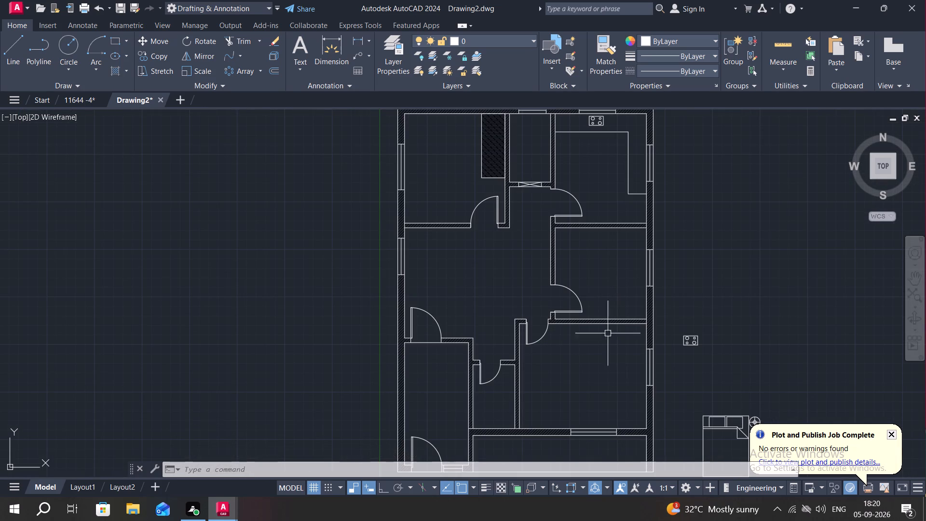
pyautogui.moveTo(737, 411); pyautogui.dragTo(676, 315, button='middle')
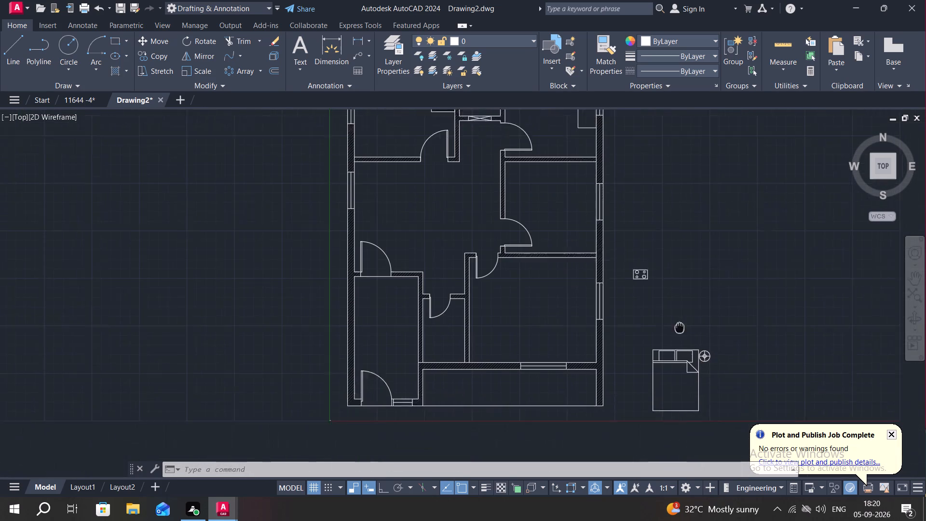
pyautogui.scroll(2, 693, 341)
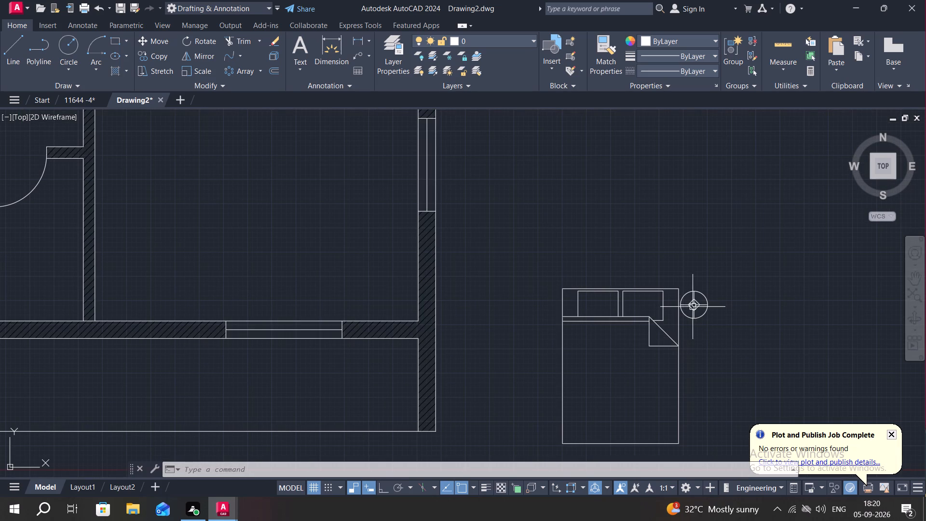
# Delete the stray circle beside the bed's upper-right side, outside the house.
pyautogui.click(693, 307)
pyautogui.press('Delete')
# Rotate the bed 270° about its upper-left corner.
pyautogui.write('RO')
pyautogui.press('F8')
pyautogui.press('space')
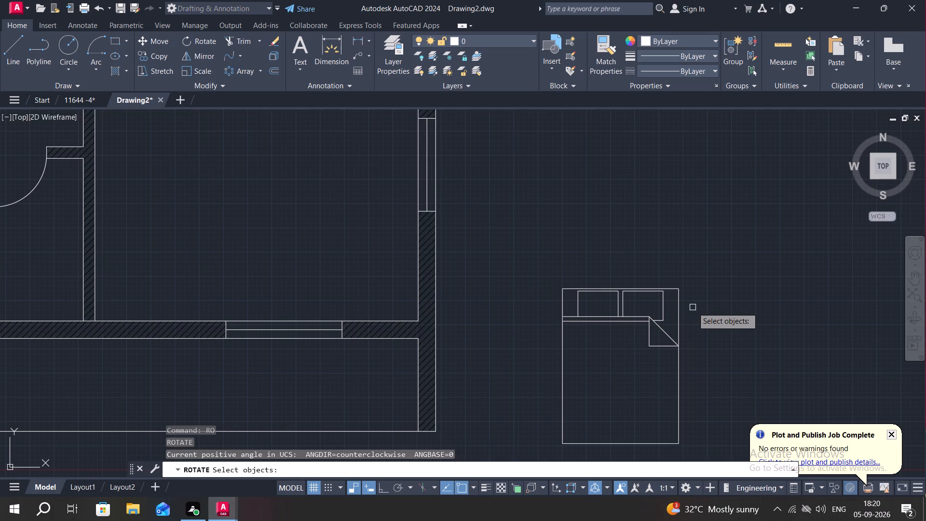
pyautogui.press('F8')
pyautogui.click(673, 304)
pyautogui.rightClick(673, 304)
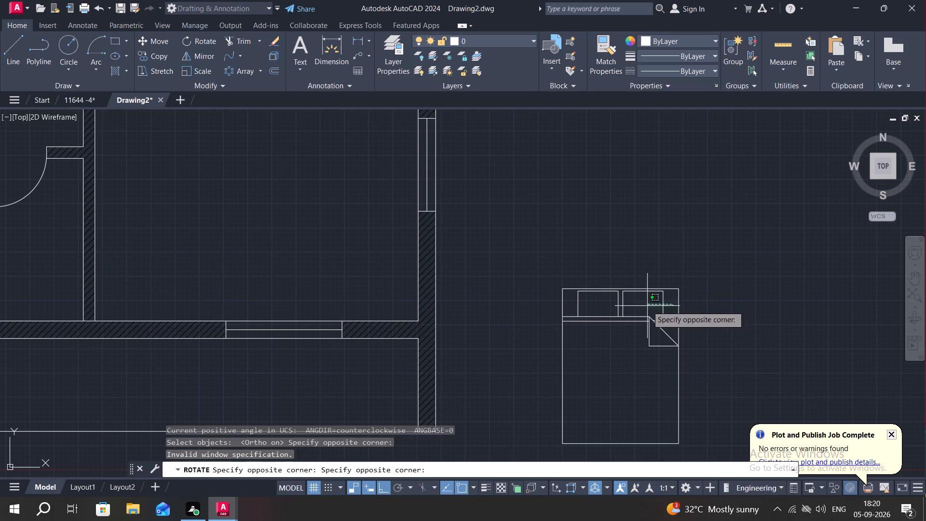
pyautogui.press('Escape')
pyautogui.click(563, 303)
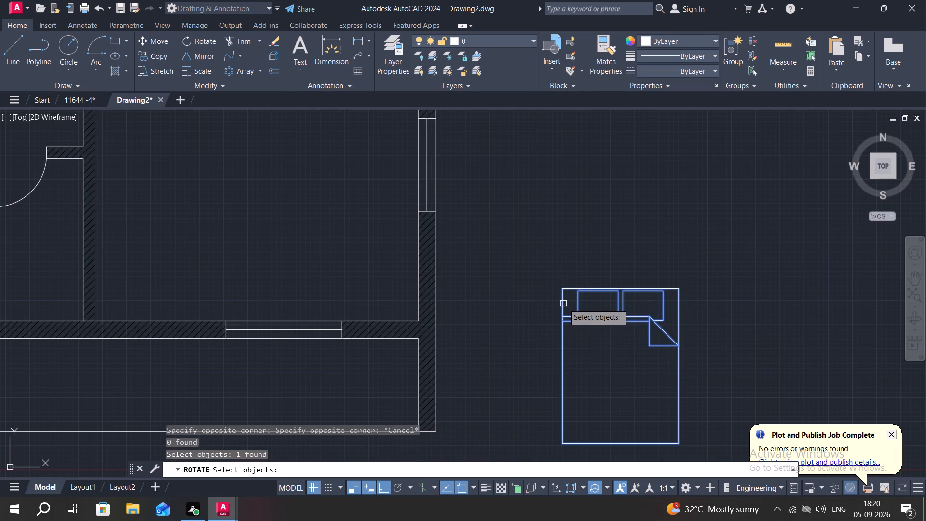
pyautogui.rightClick(563, 303)
pyautogui.click(563, 291)
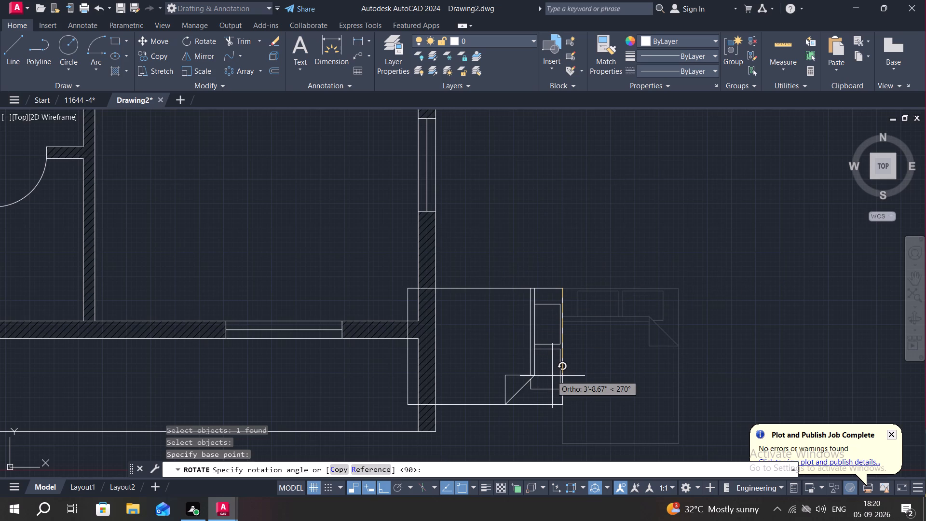
pyautogui.click(552, 376)
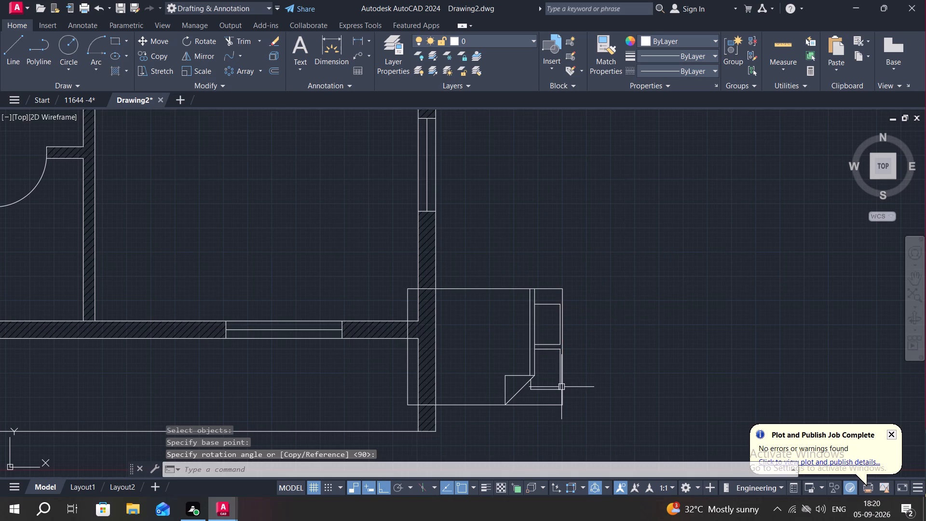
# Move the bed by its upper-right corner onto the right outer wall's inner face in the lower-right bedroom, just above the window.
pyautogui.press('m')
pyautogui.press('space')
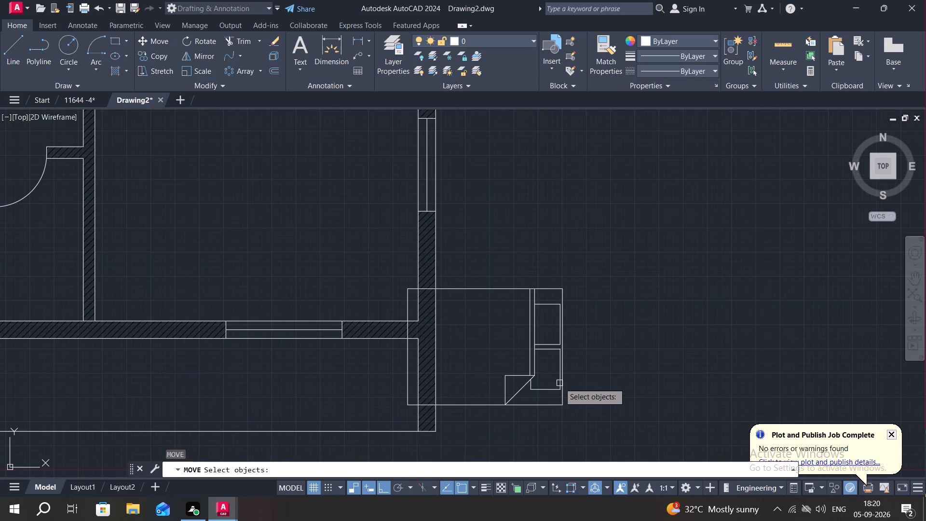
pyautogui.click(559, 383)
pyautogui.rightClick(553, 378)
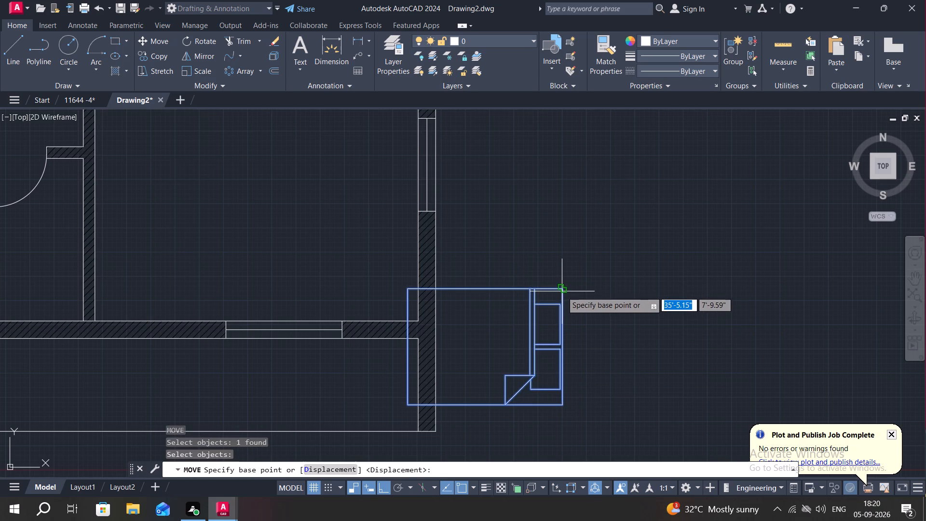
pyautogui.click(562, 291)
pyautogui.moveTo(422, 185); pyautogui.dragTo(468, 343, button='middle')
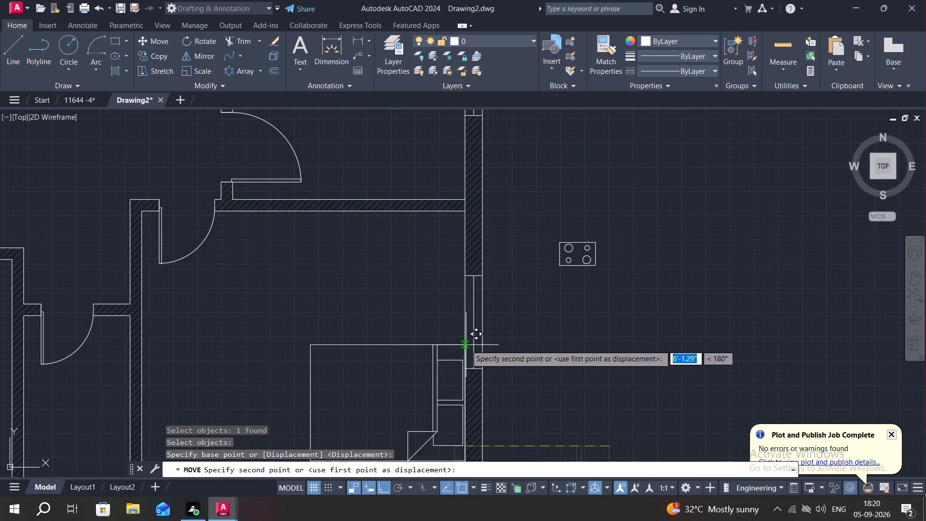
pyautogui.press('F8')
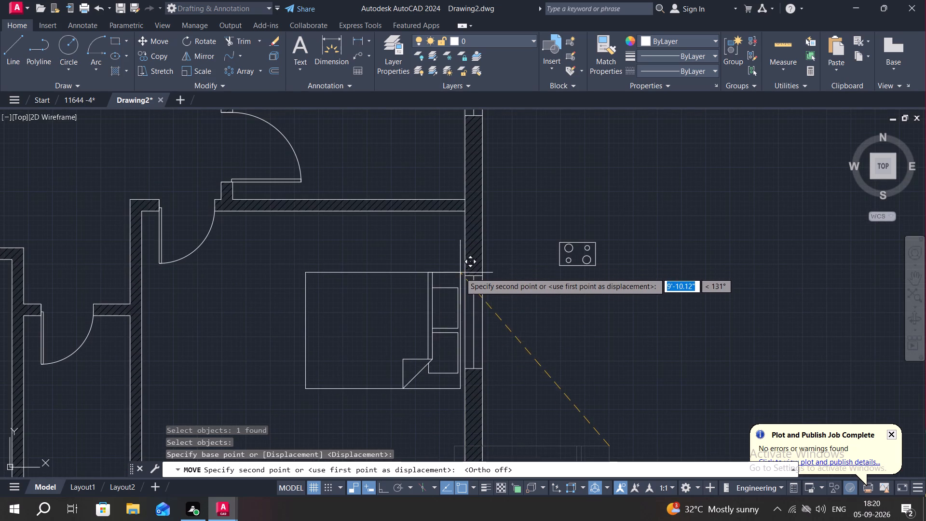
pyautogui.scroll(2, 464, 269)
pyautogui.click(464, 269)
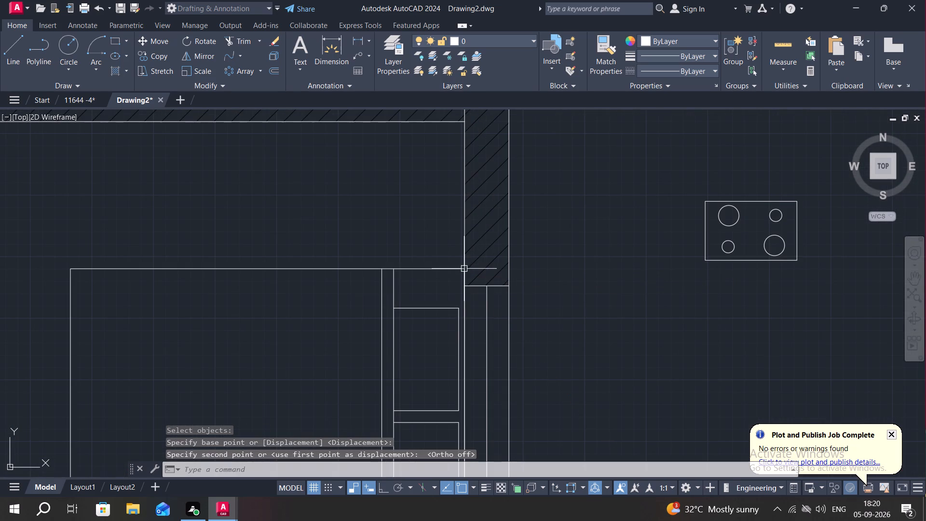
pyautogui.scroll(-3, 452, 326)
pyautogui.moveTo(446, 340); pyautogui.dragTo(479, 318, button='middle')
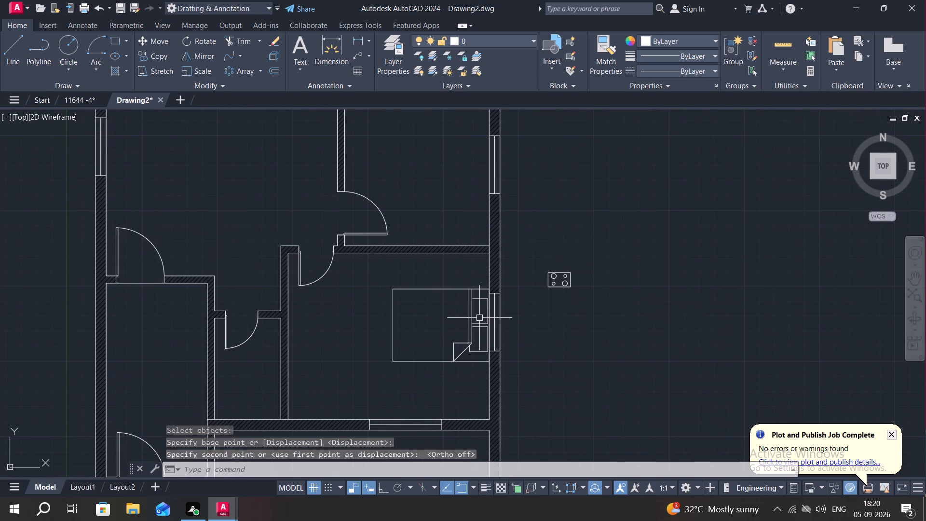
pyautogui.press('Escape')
# Move the bed up into the room below the kitchen, its upper-right corner on the outer wall's inner face just above the window.
pyautogui.press('space')
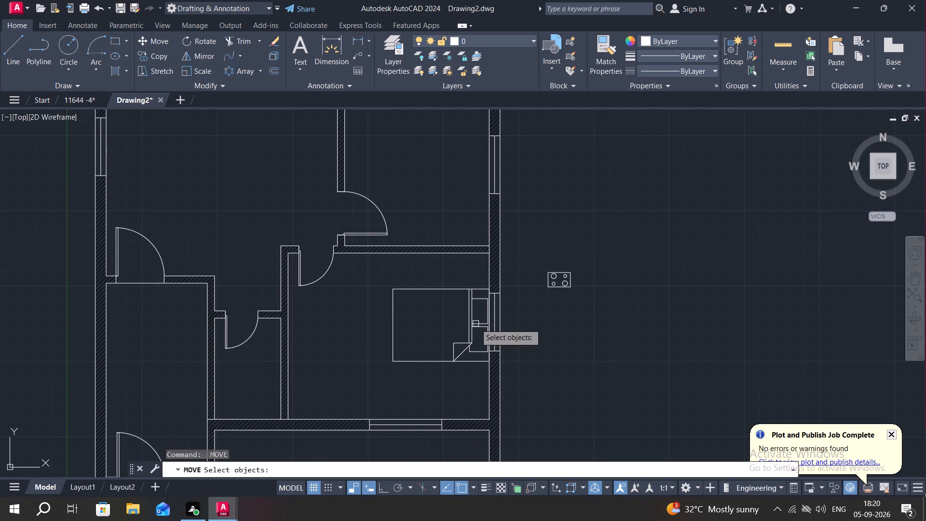
pyautogui.click(470, 322)
pyautogui.rightClick(470, 322)
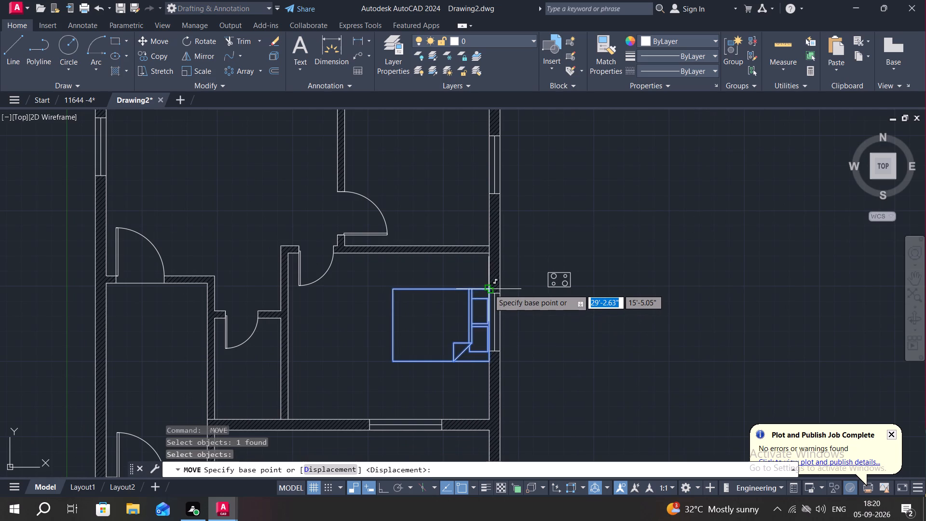
pyautogui.scroll(2, 489, 289)
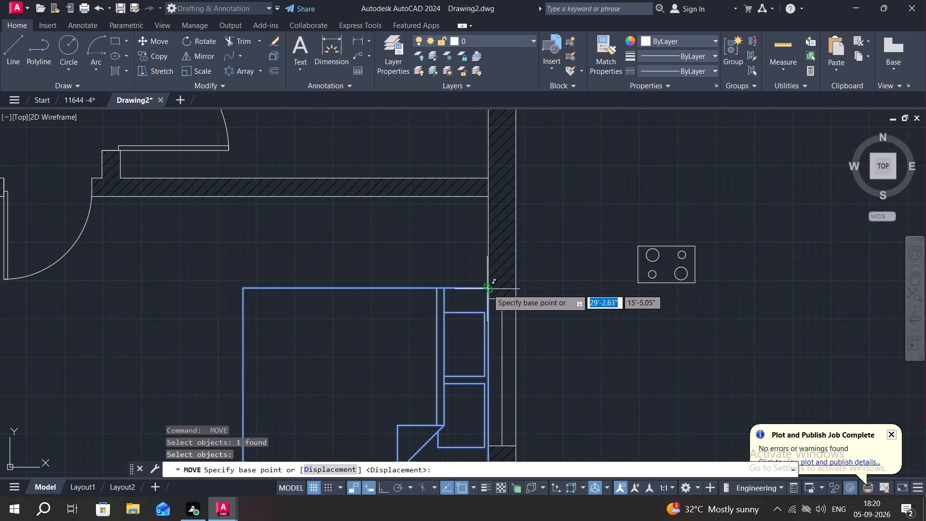
pyautogui.click(489, 289)
pyautogui.moveTo(464, 257); pyautogui.dragTo(486, 369, button='middle')
pyautogui.scroll(-2, 475, 361)
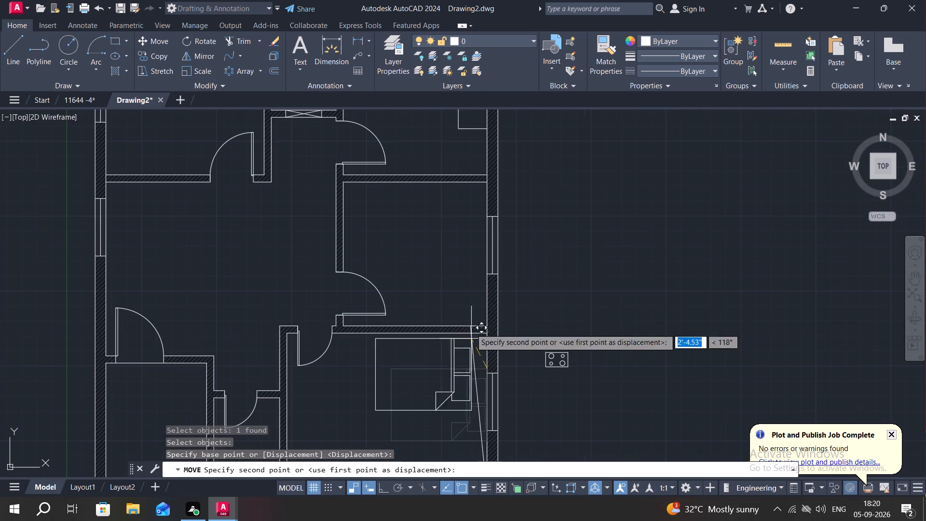
pyautogui.scroll(3, 485, 216)
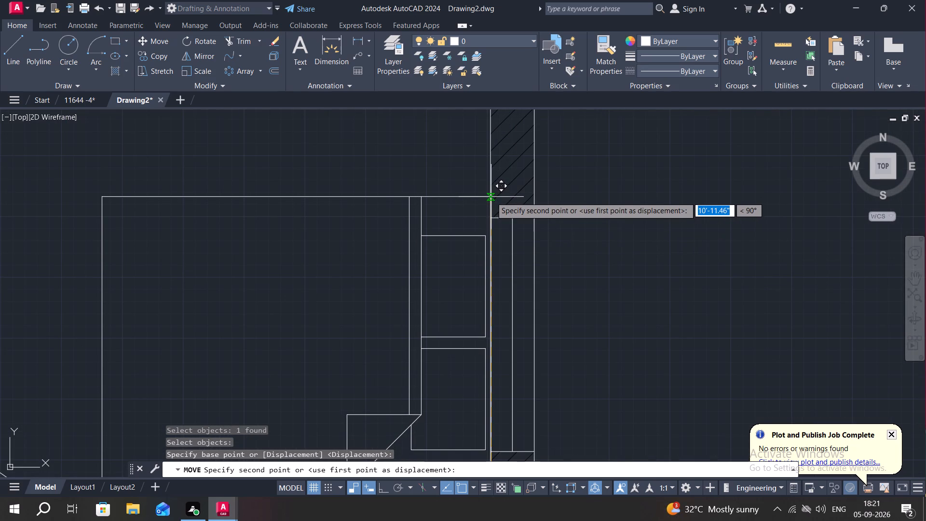
pyautogui.click(490, 196)
pyautogui.press('Escape')
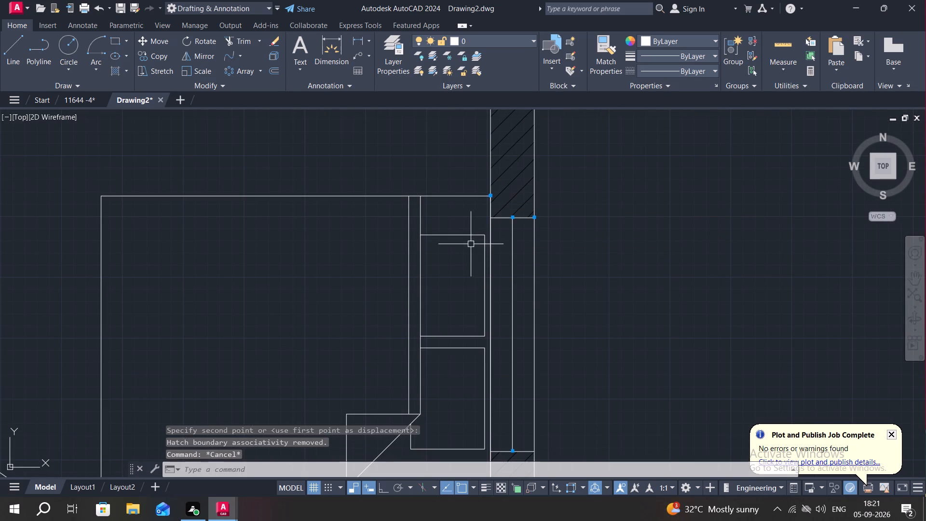
# Copy the bed from the room below the kitchen to the empty space outside, to the right of the house.
pyautogui.scroll(-3, 535, 267)
pyautogui.moveTo(539, 322); pyautogui.dragTo(555, 242, button='middle')
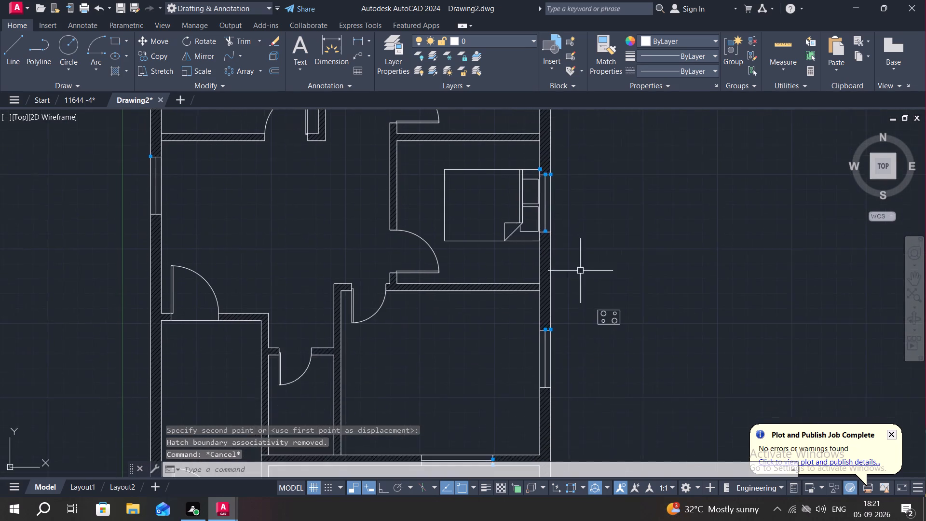
pyautogui.scroll(-1, 591, 291)
pyautogui.moveTo(666, 324); pyautogui.dragTo(645, 303, button='middle')
pyautogui.scroll(-2, 644, 301)
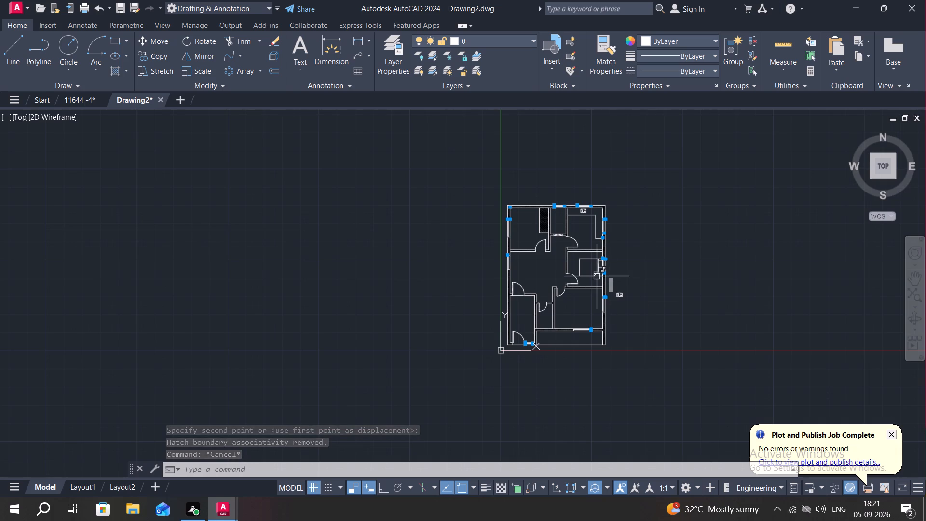
pyautogui.write('CO')
pyautogui.press('space')
pyautogui.click(592, 274)
pyautogui.rightClick(592, 274)
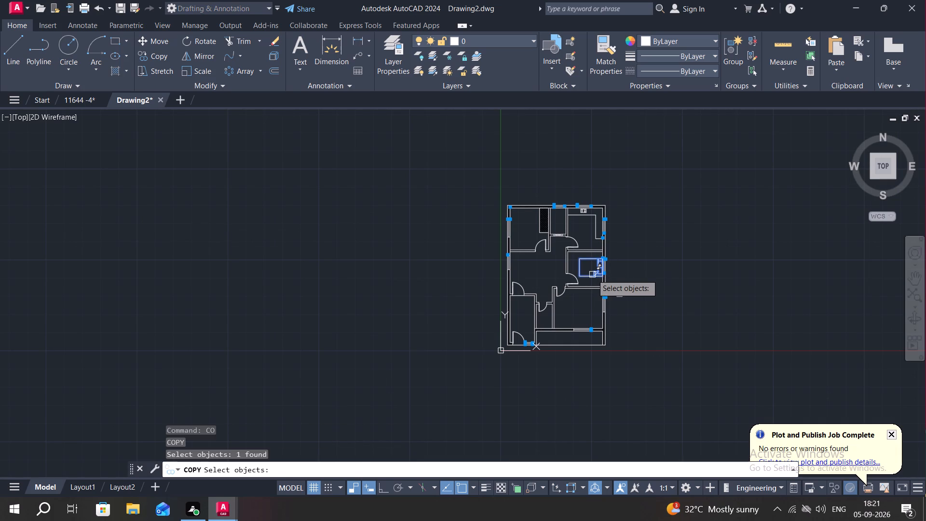
pyautogui.moveTo(592, 274); pyautogui.dragTo(601, 274)
pyautogui.click(676, 284)
pyautogui.scroll(3, 675, 275)
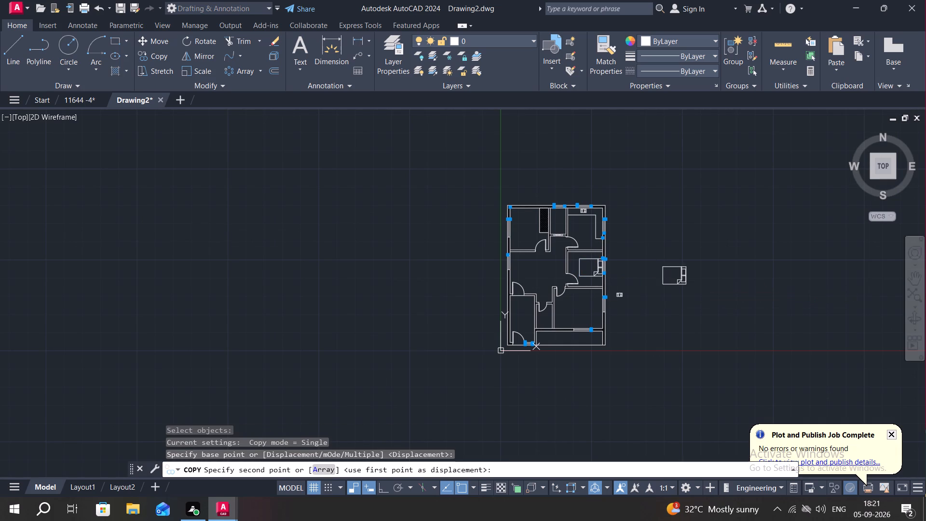
pyautogui.scroll(2, 662, 282)
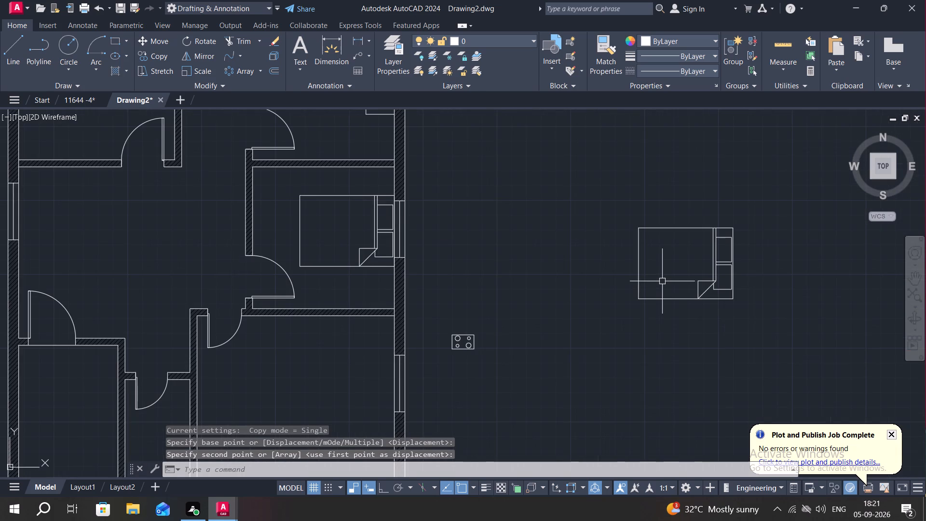
pyautogui.moveTo(664, 281); pyautogui.dragTo(632, 297, button='middle')
pyautogui.press('Escape')
pyautogui.write('CO')
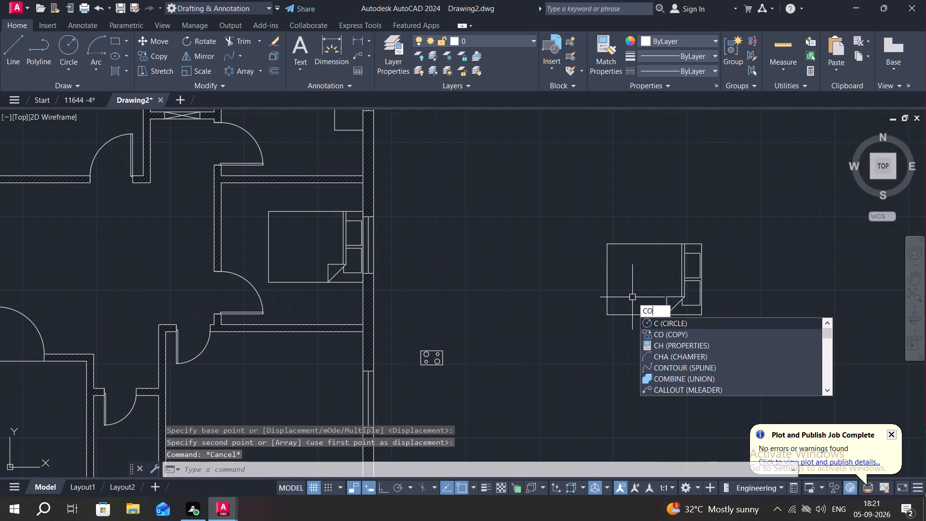
pyautogui.press('Escape')
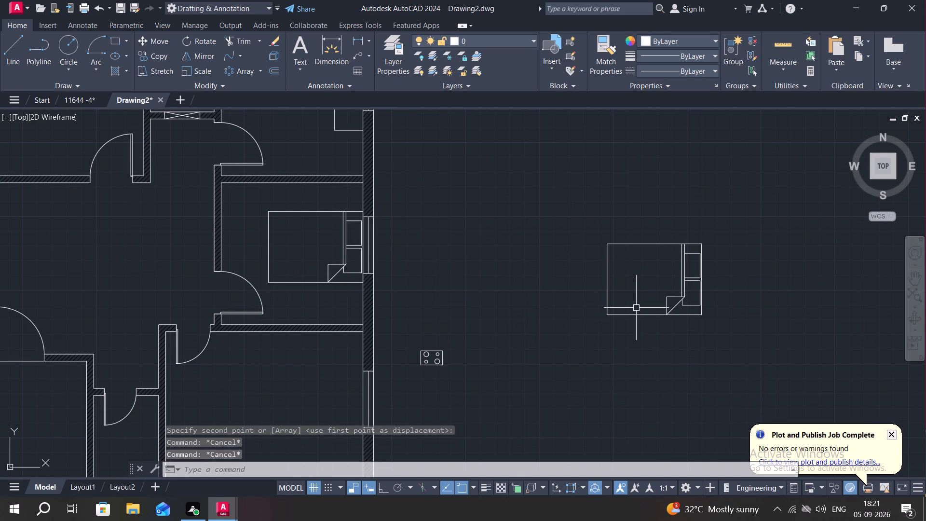
# Rotate the copied bed 90° counterclockwise about its lower-left corner so its pillows face up.
pyautogui.click(633, 315)
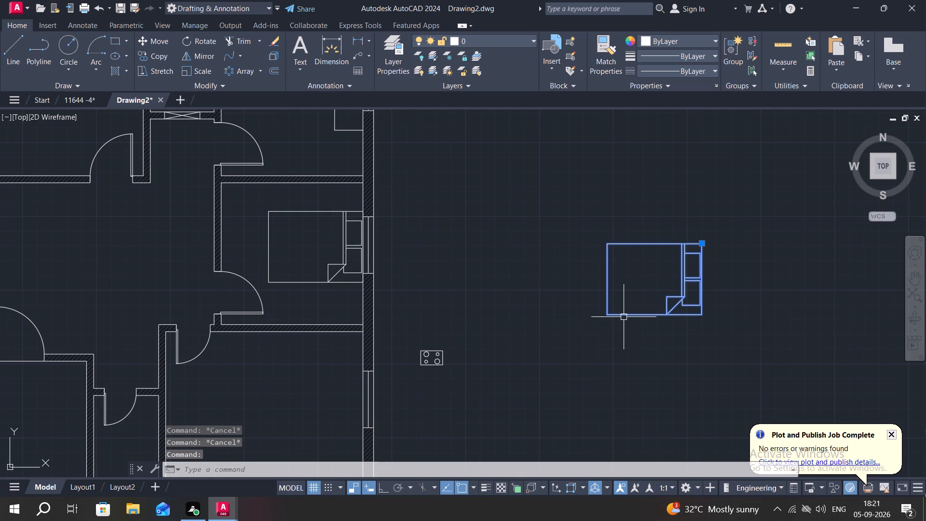
pyautogui.write('RO')
pyautogui.press('space')
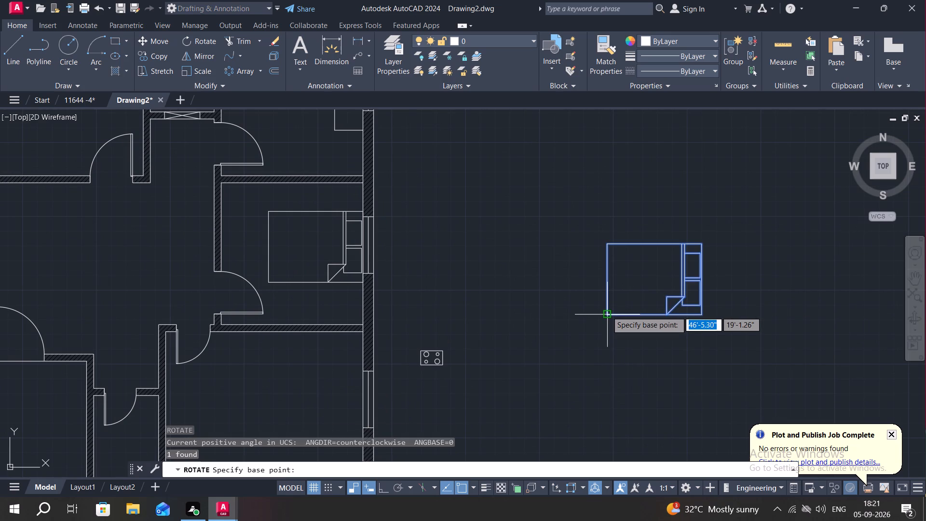
pyautogui.click(607, 311)
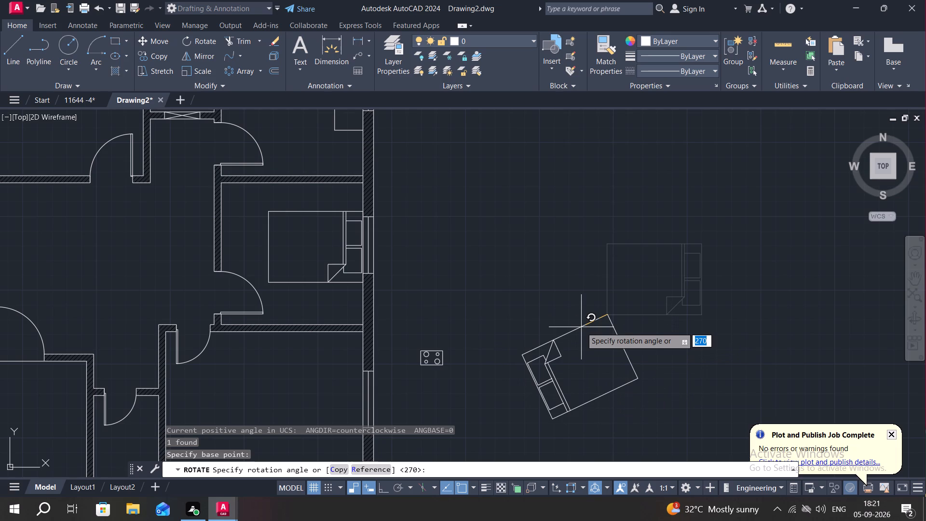
pyautogui.press('F8')
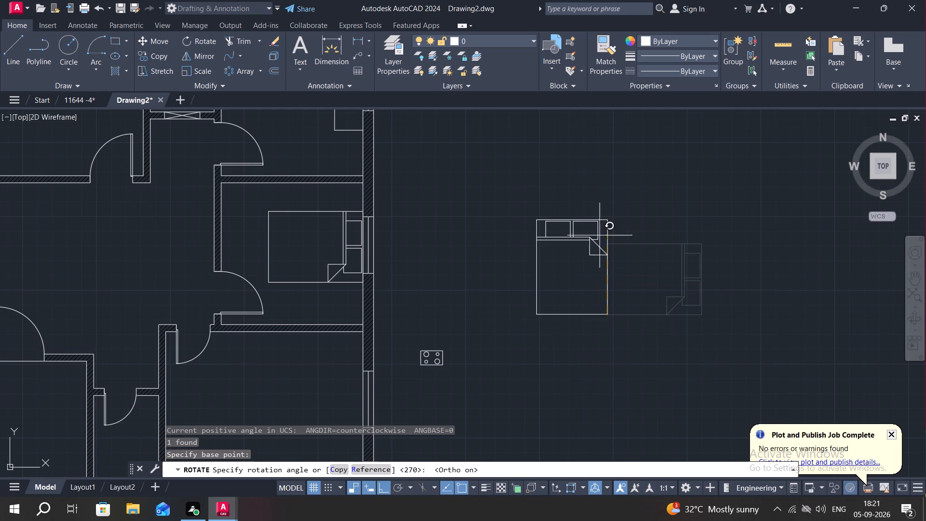
pyautogui.click(588, 198)
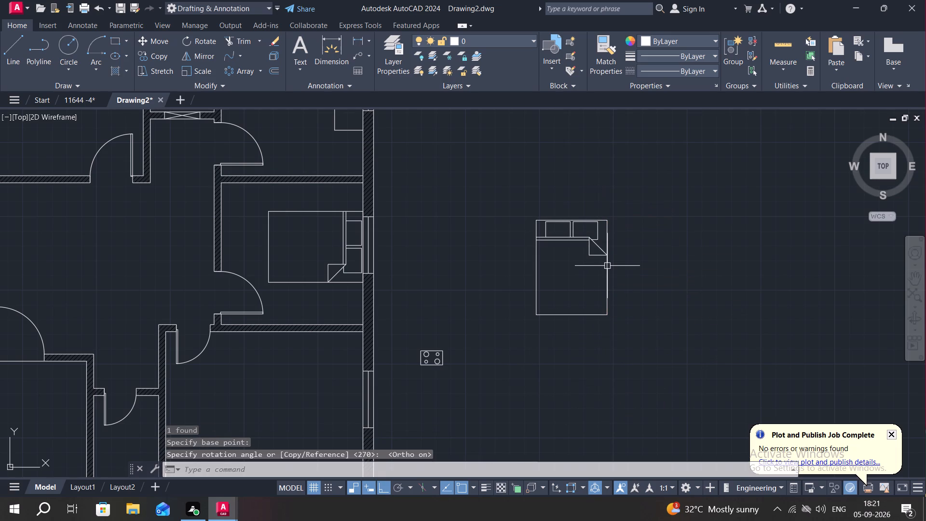
pyautogui.press('Escape')
# Copy the rotated bed by its upper-left corner onto the top wall's inner face in the upper-left bedroom, left of the hatched strip.
pyautogui.write('CO')
pyautogui.press('space')
pyautogui.click(606, 272)
pyautogui.rightClick(605, 272)
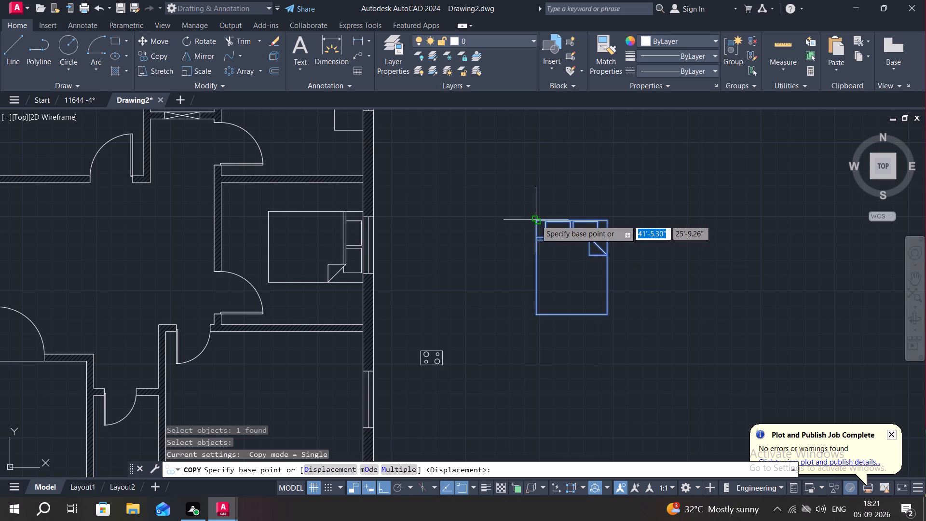
pyautogui.click(535, 220)
pyautogui.moveTo(499, 220); pyautogui.dragTo(593, 486, button='middle')
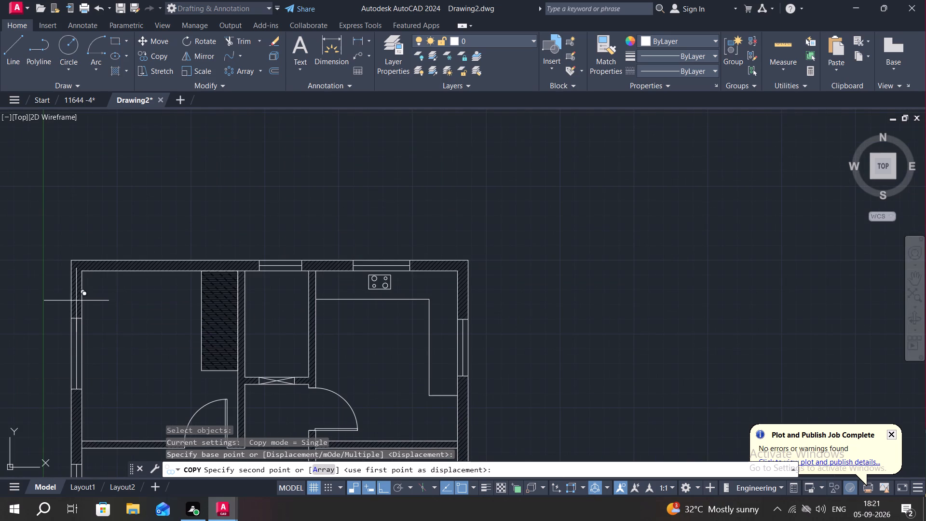
pyautogui.scroll(2, 116, 269)
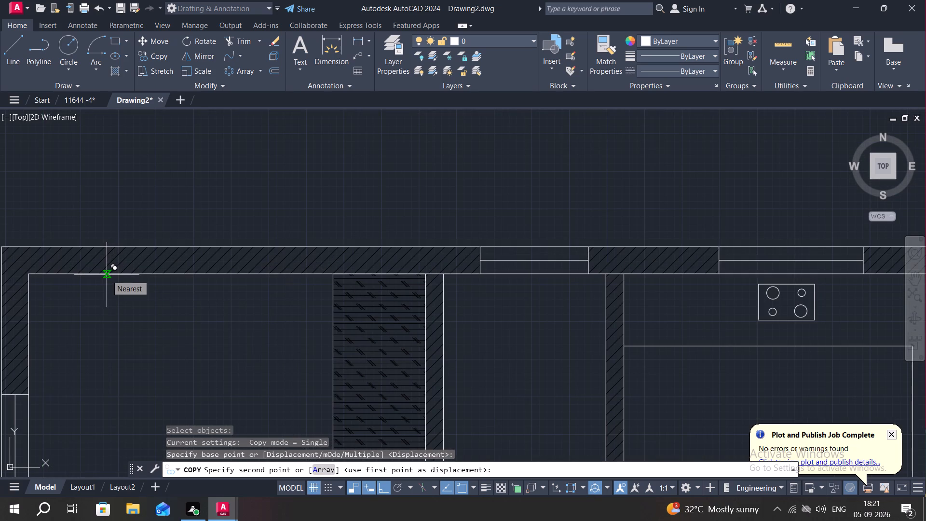
pyautogui.scroll(-2, 109, 274)
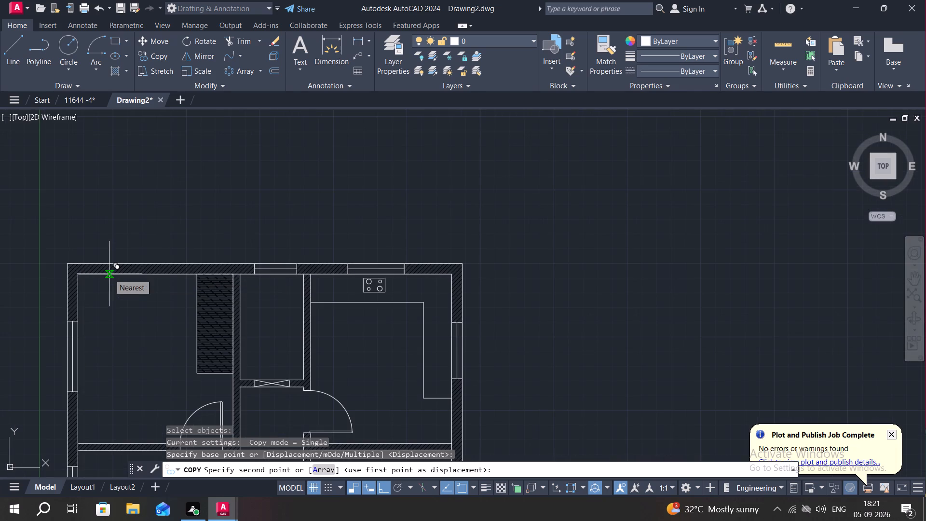
pyautogui.click(109, 274)
pyautogui.moveTo(123, 298); pyautogui.dragTo(162, 318, button='middle')
pyautogui.scroll(1, 181, 297)
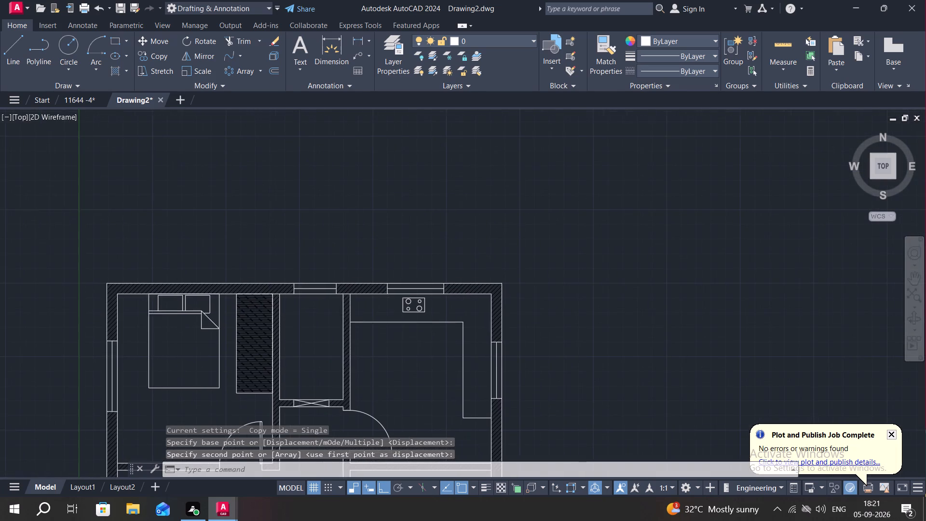
pyautogui.scroll(2, 183, 297)
pyautogui.moveTo(300, 304); pyautogui.dragTo(323, 276, button='middle')
pyautogui.scroll(-1, 330, 276)
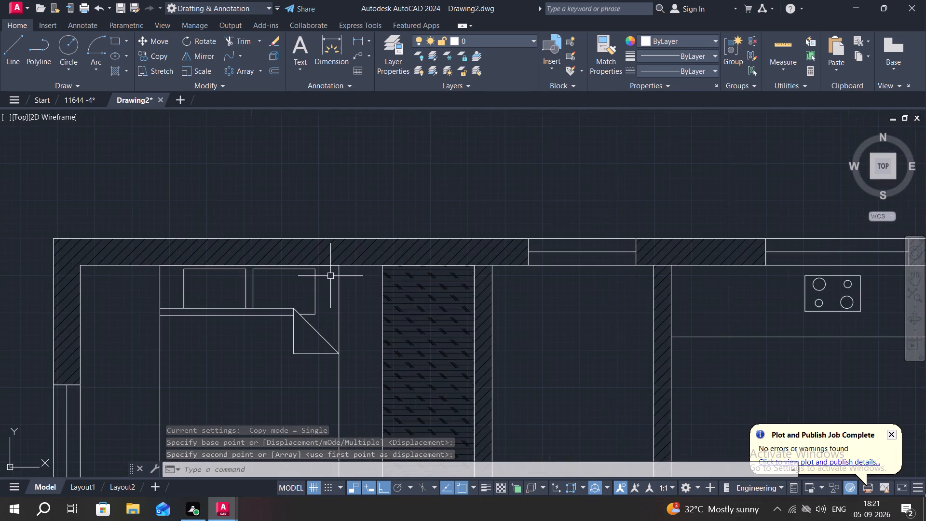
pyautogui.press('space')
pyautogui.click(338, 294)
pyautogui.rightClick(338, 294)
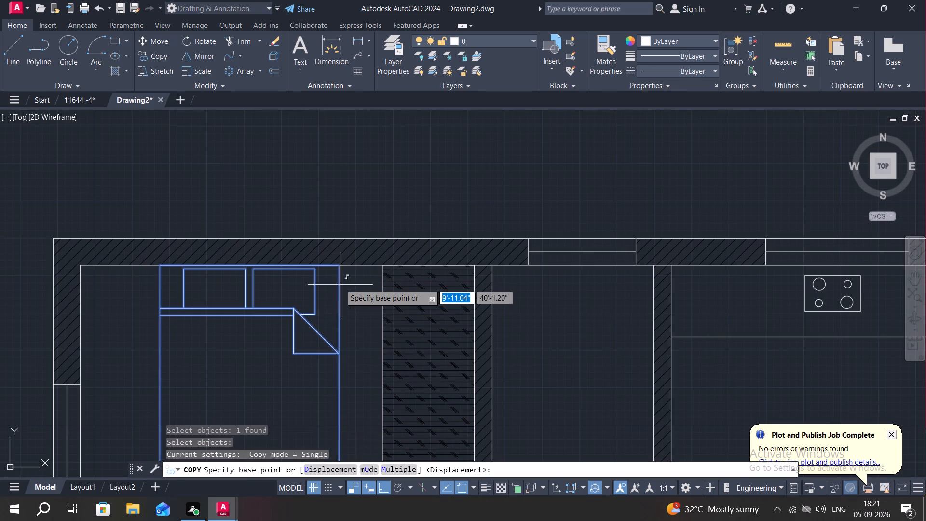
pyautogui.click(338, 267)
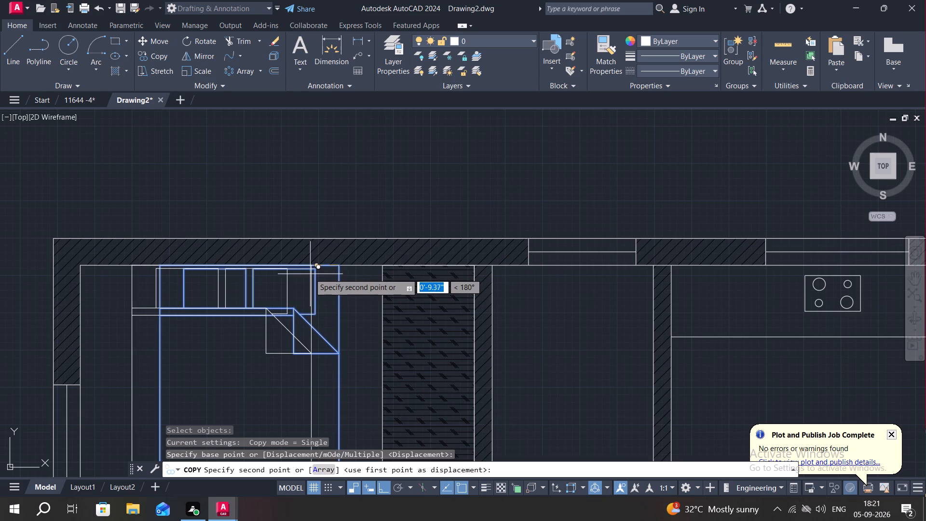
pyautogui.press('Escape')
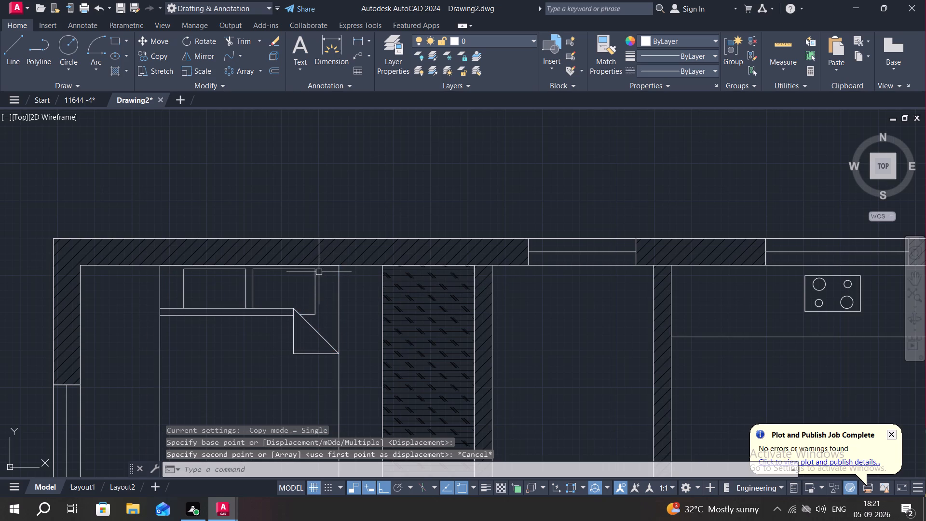
# Move the upper-left bedroom's bed horizontally along the top wall toward the left outer wall, leaving a nightstand-width gap.
pyautogui.press('m')
pyautogui.press('space')
pyautogui.click(337, 283)
pyautogui.rightClick(337, 283)
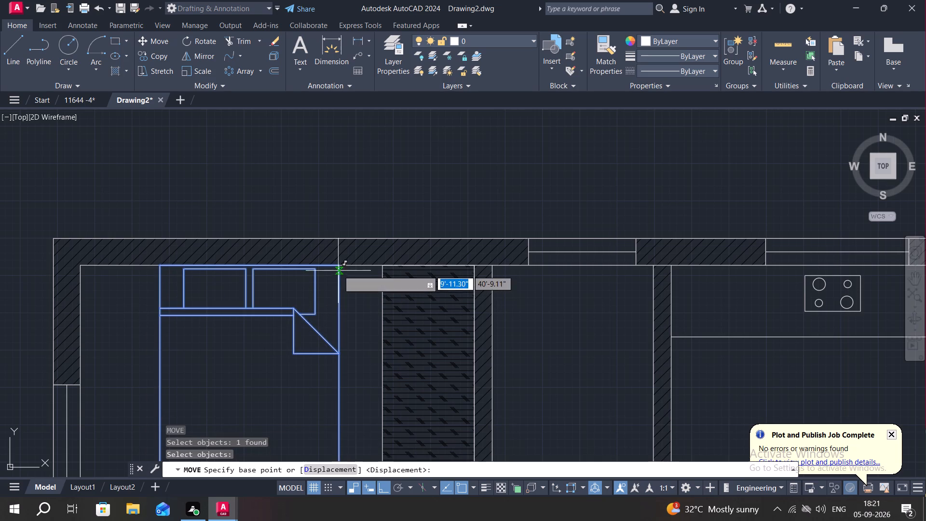
pyautogui.moveTo(330, 307); pyautogui.dragTo(335, 194, button='middle')
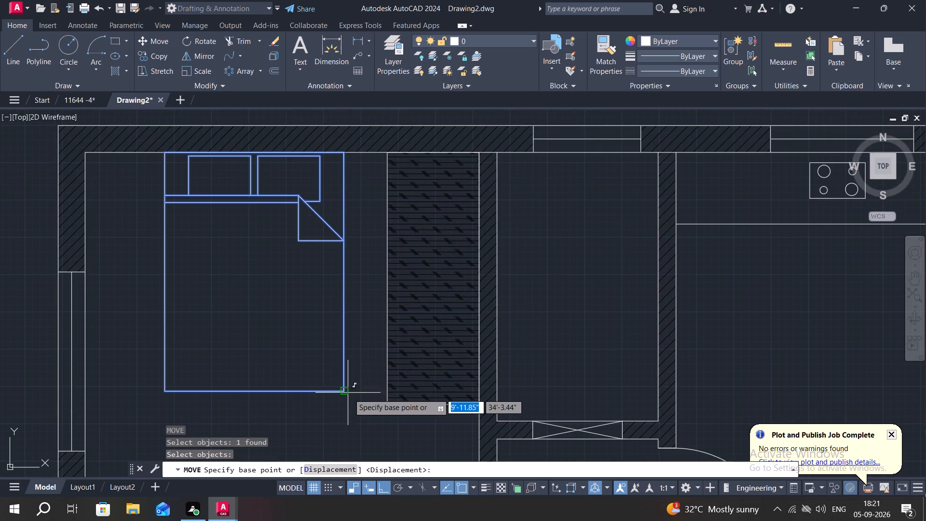
pyautogui.click(345, 390)
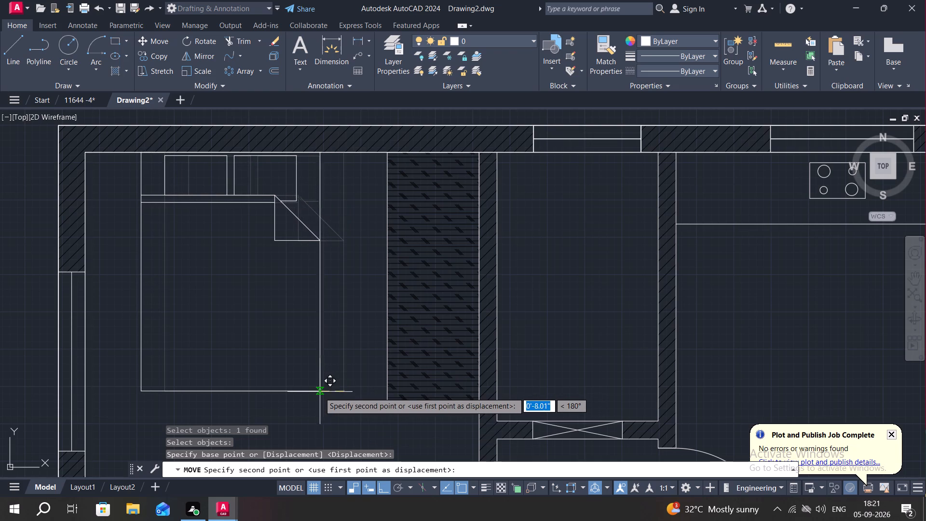
pyautogui.click(311, 395)
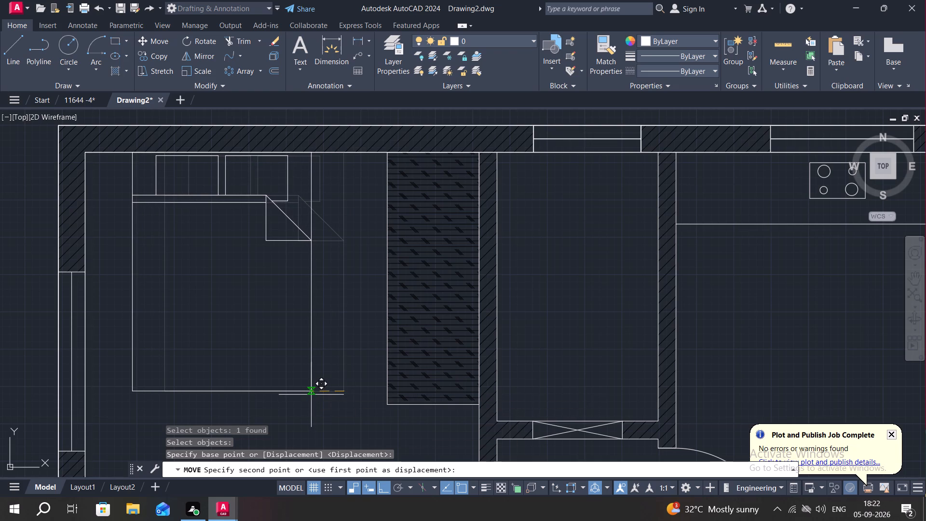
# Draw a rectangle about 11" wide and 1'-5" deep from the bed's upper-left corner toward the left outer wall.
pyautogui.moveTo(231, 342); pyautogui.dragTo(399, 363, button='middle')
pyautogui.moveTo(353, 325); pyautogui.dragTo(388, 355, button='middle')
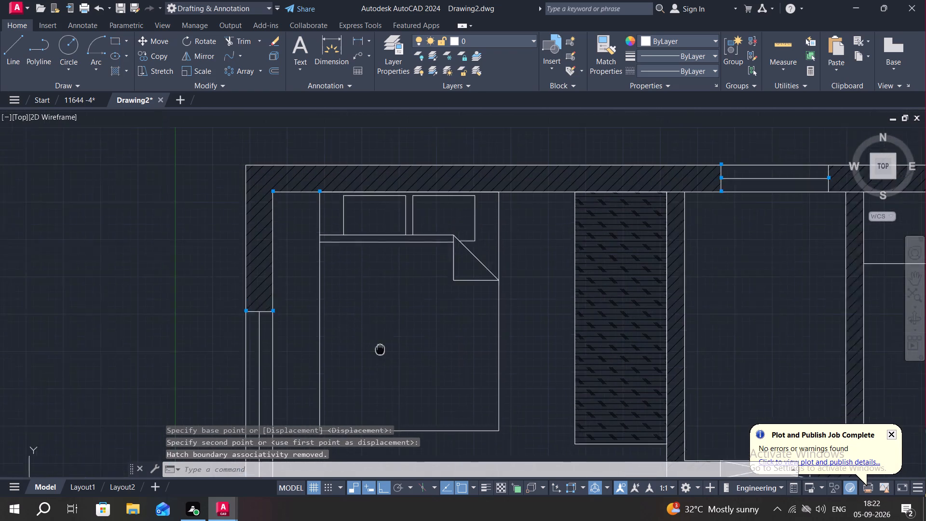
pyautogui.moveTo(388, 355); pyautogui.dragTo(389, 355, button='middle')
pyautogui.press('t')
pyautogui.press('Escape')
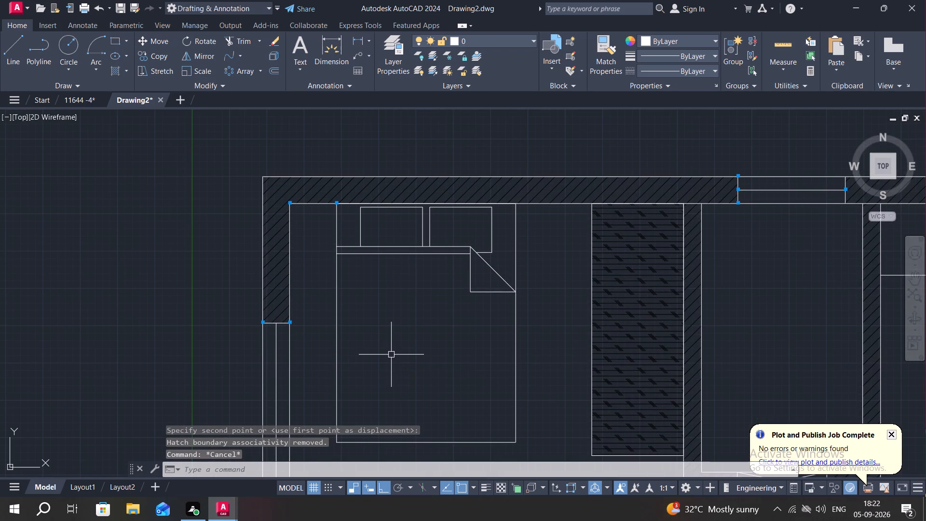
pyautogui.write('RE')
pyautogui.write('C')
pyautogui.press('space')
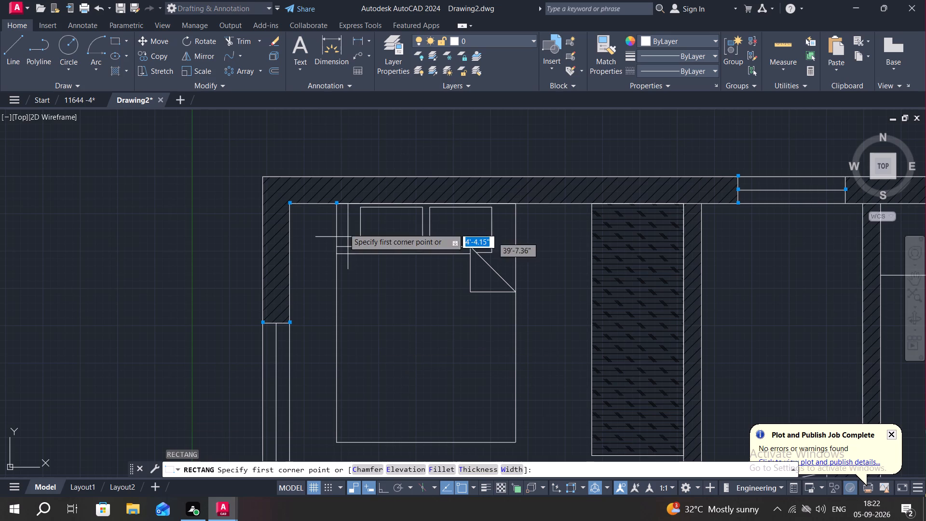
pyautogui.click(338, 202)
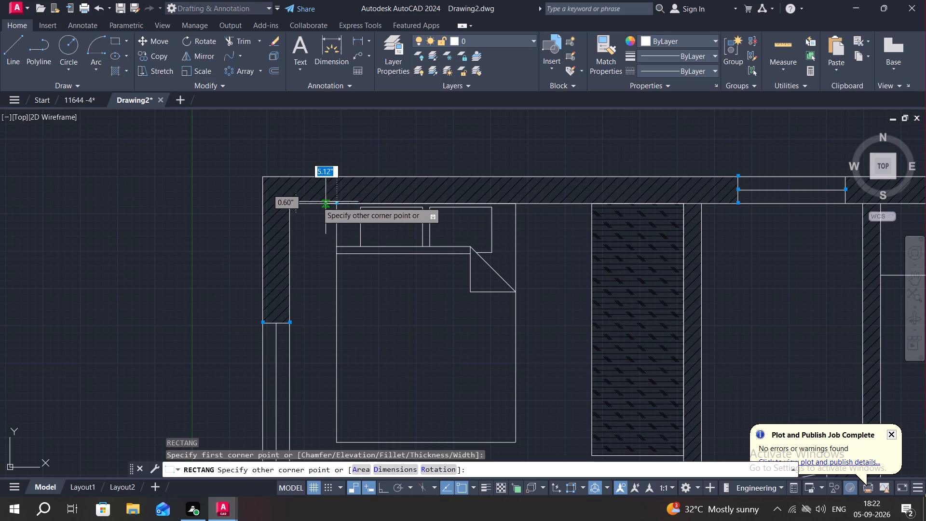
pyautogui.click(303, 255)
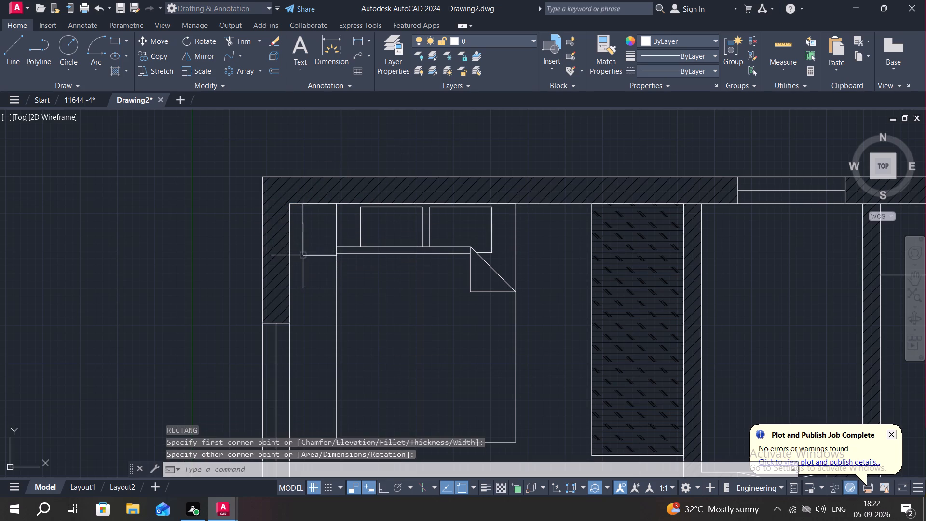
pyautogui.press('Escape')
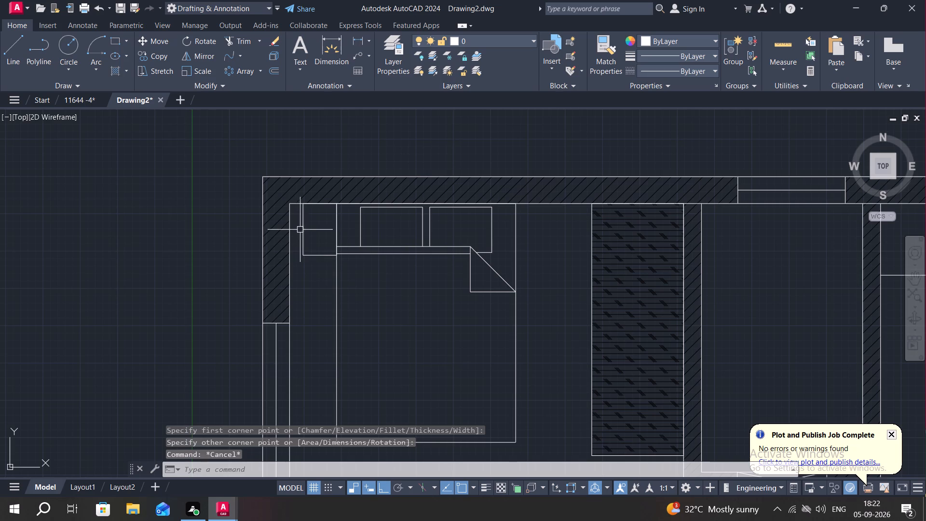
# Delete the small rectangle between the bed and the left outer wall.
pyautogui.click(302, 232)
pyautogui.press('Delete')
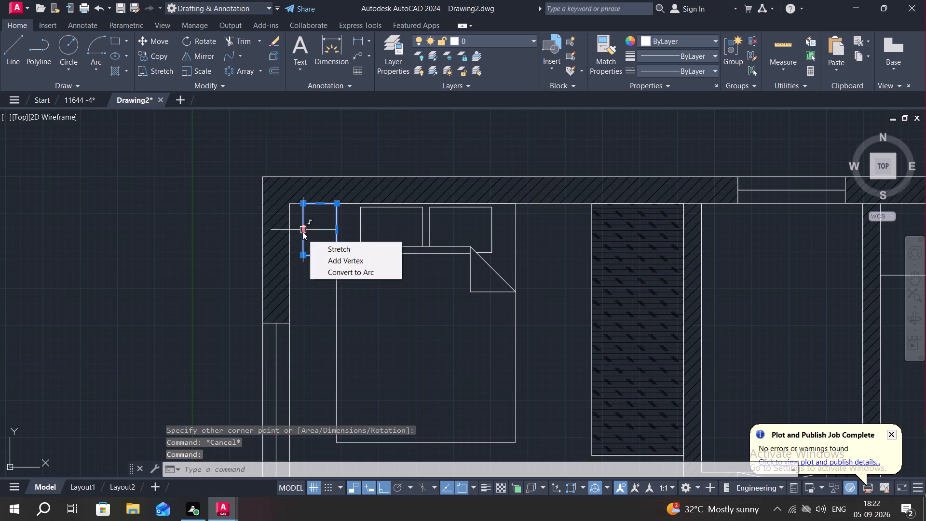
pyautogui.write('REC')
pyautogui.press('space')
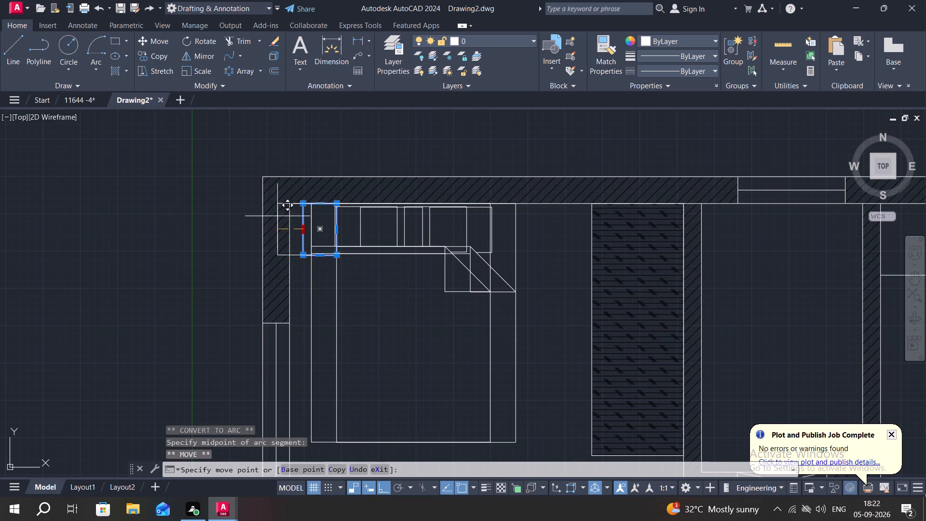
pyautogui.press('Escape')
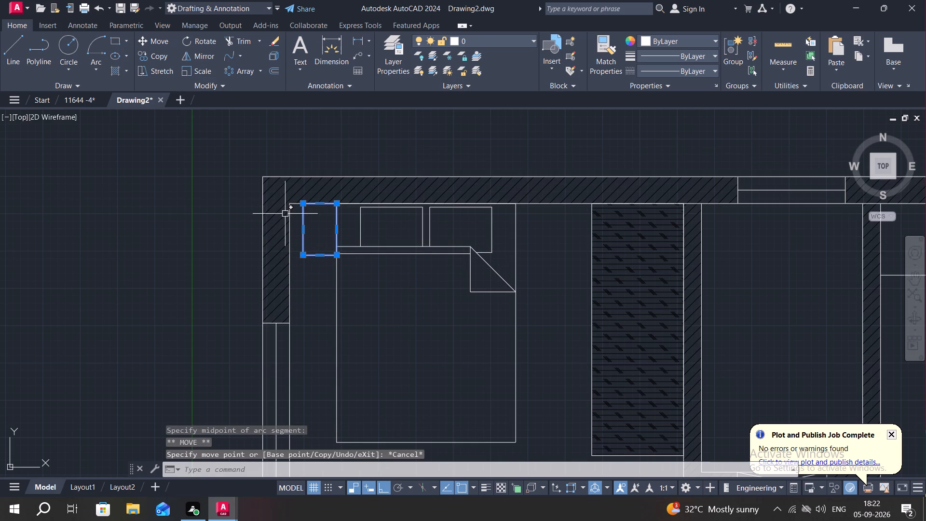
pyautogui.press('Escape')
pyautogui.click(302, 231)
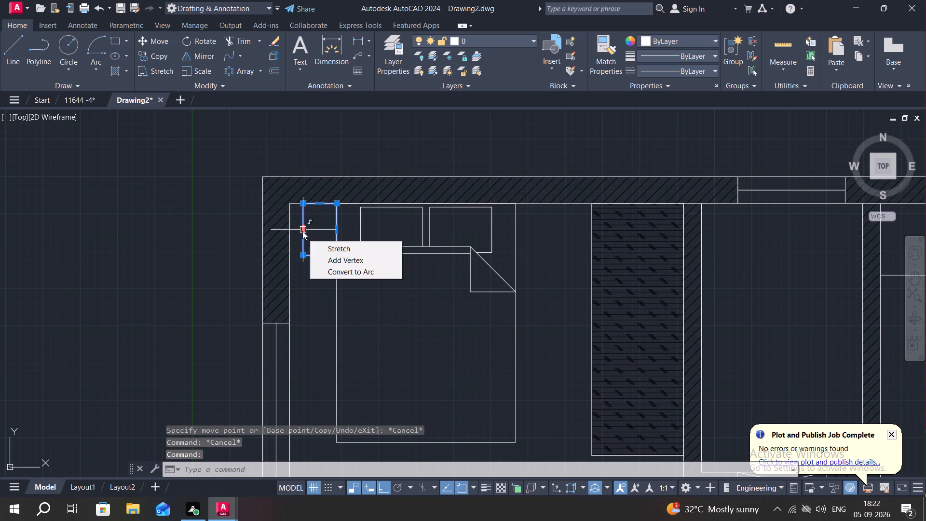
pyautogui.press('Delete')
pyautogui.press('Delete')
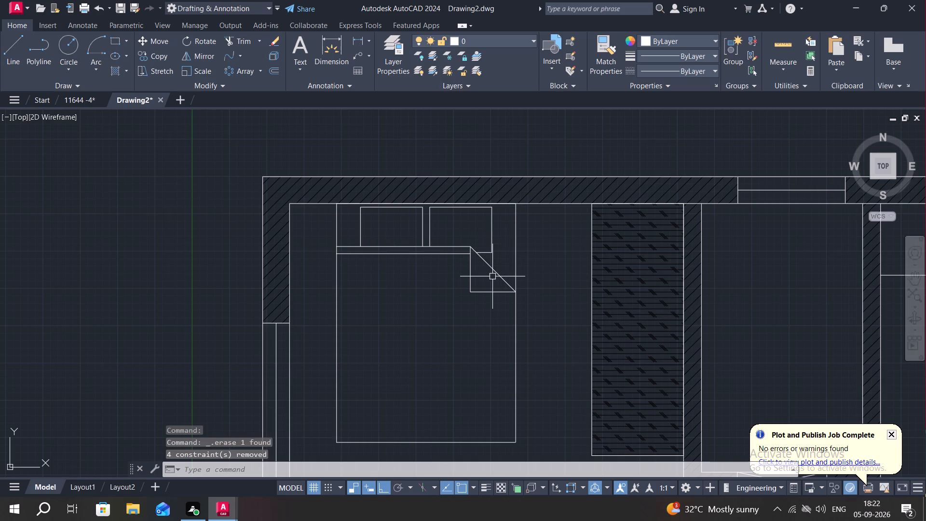
# Draw a nightstand rectangle from the bedroom's upper-left inner corner to the bed's left edge at the lower blanket fold line.
pyautogui.write('REC')
pyautogui.press('space')
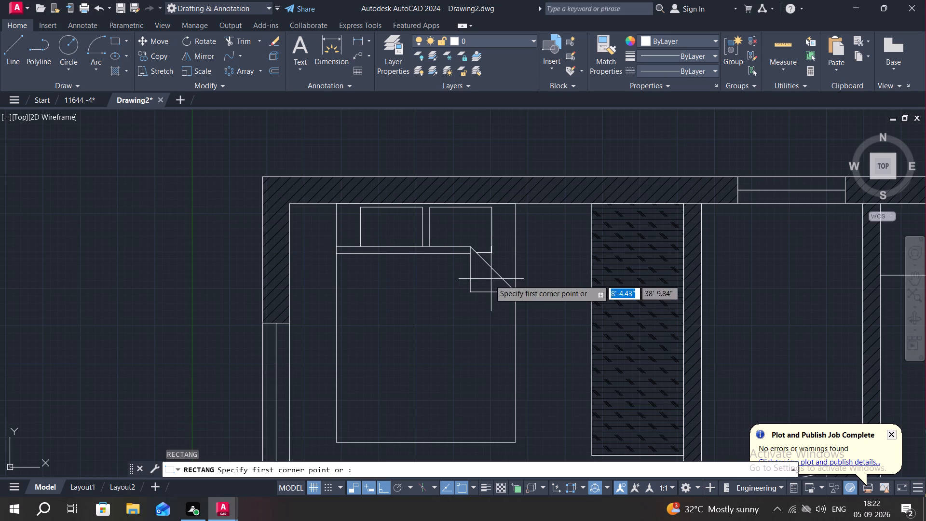
pyautogui.click(290, 206)
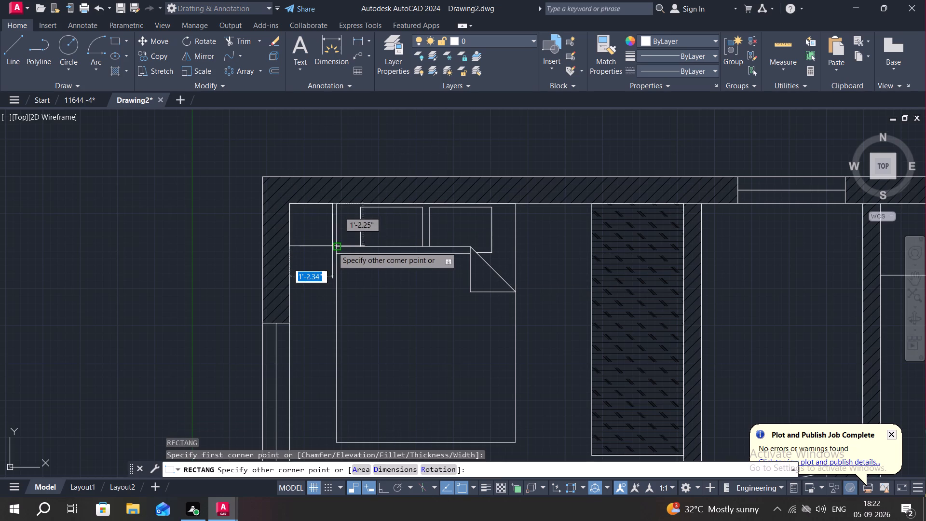
pyautogui.click(335, 254)
pyautogui.press('Escape')
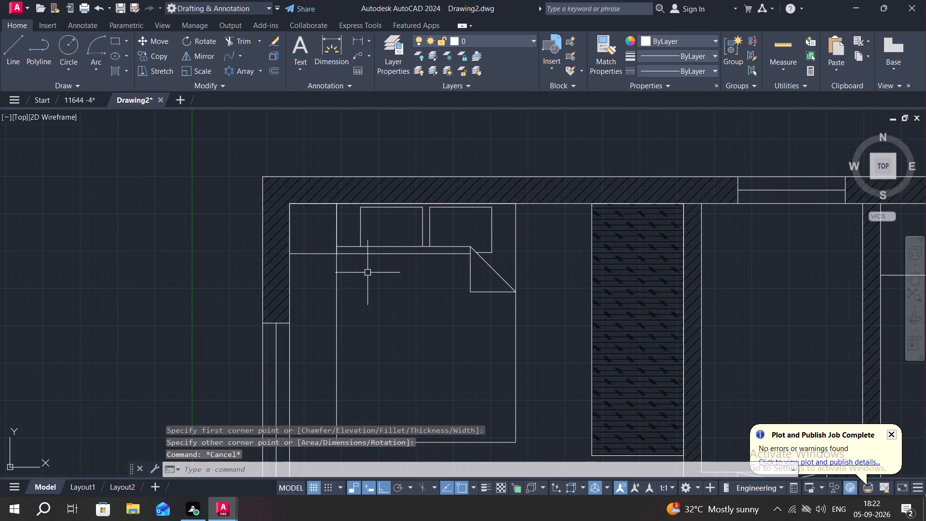
# Copy the nightstand horizontally about 6'-3.8" to the bed's right side, against the top wall.
pyautogui.press('c')
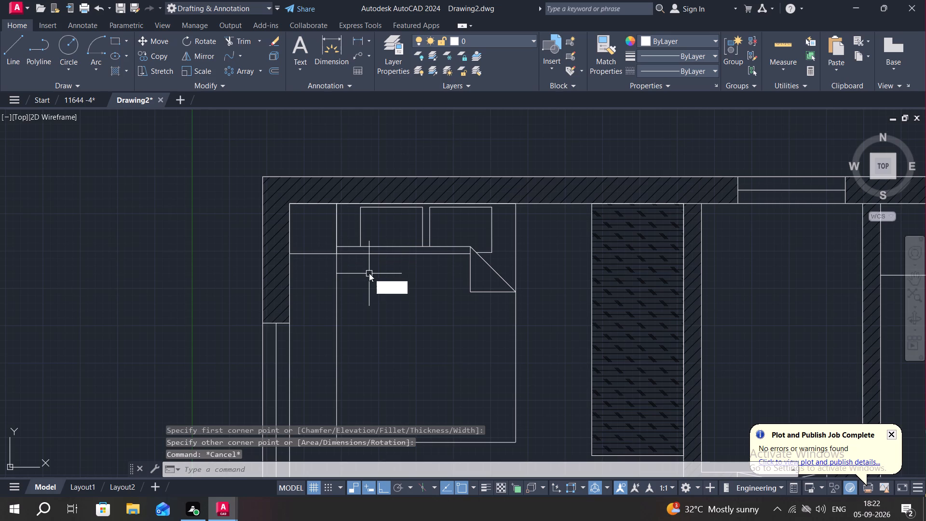
pyautogui.press('Escape')
pyautogui.click(327, 255)
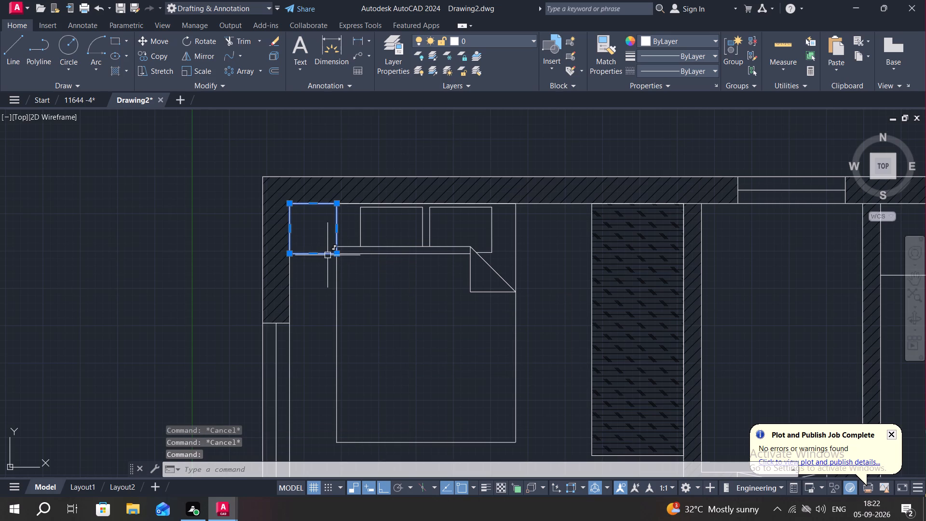
pyautogui.write('CO')
pyautogui.press('space')
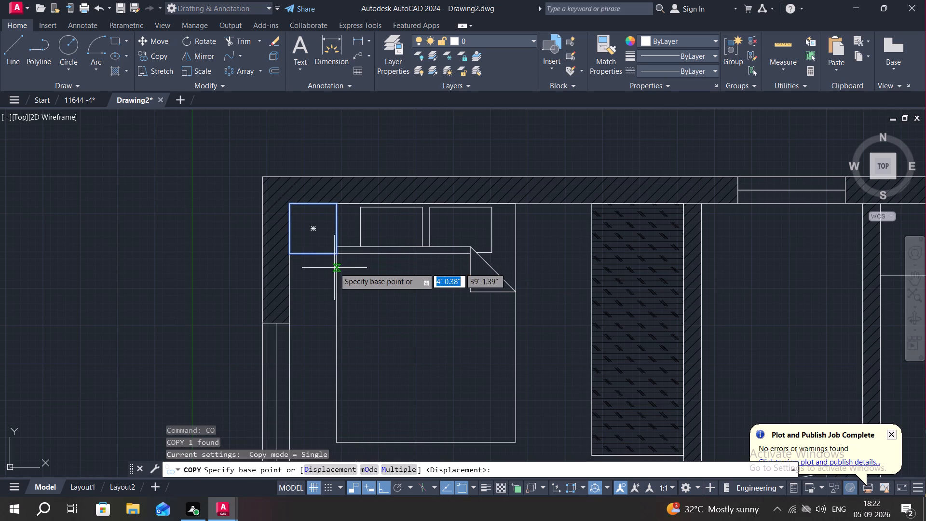
pyautogui.click(334, 253)
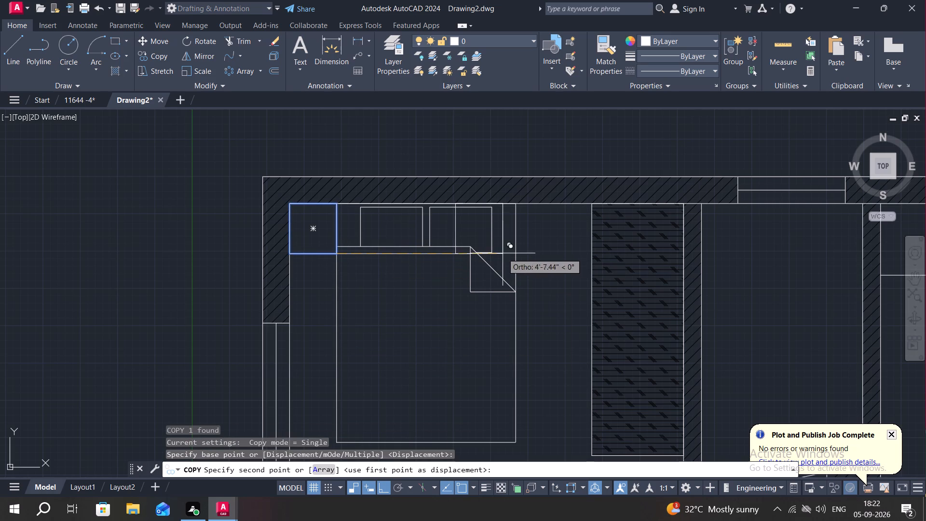
pyautogui.click(562, 253)
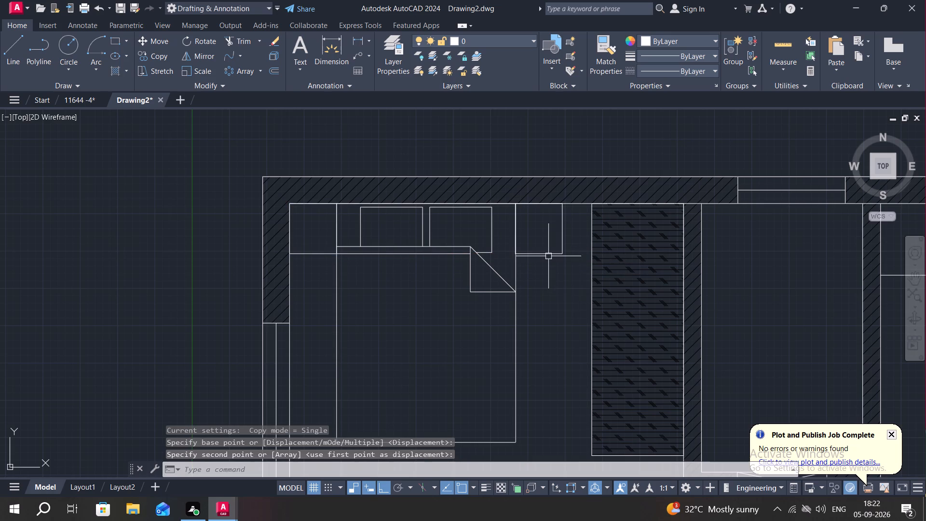
# Copy the nightstand in multiple mode to the middle east bedroom, its lower-right corner where the bed's upper edge meets the outer wall.
pyautogui.click(548, 255)
pyautogui.write('CO')
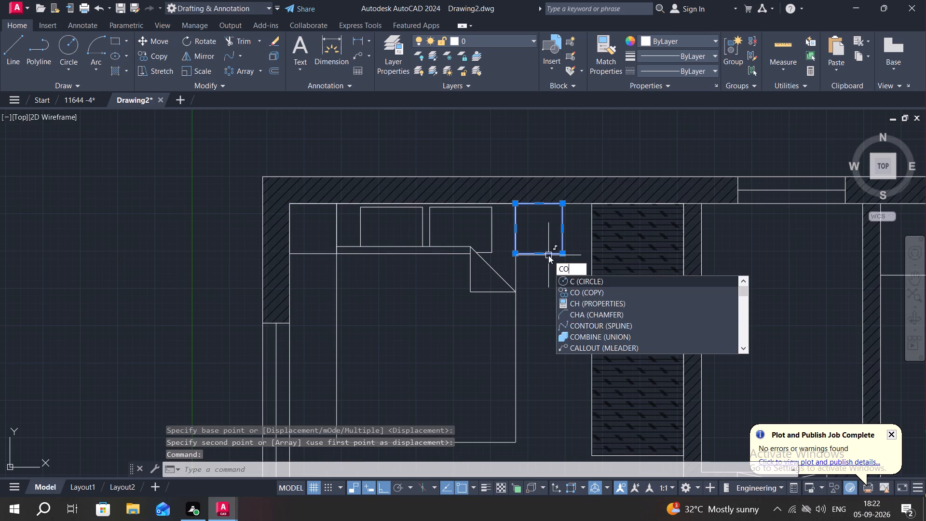
pyautogui.press('space')
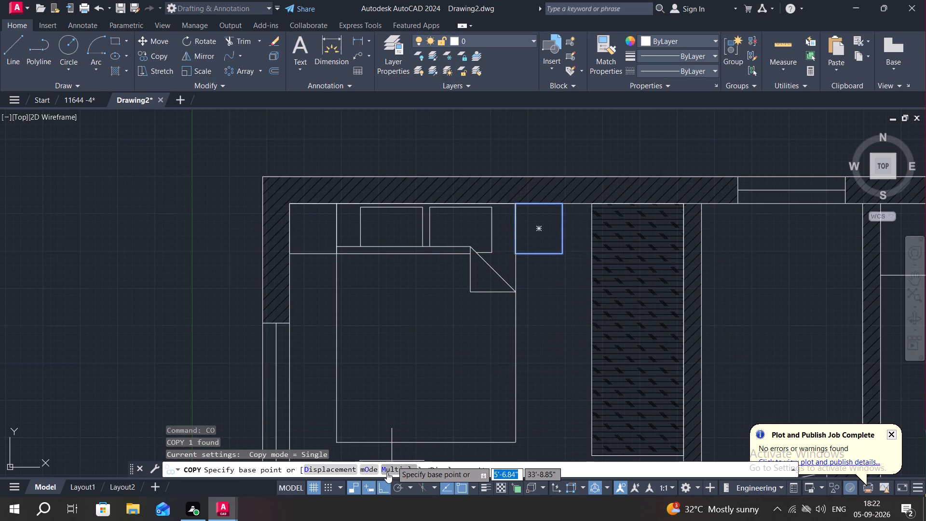
pyautogui.click(383, 470)
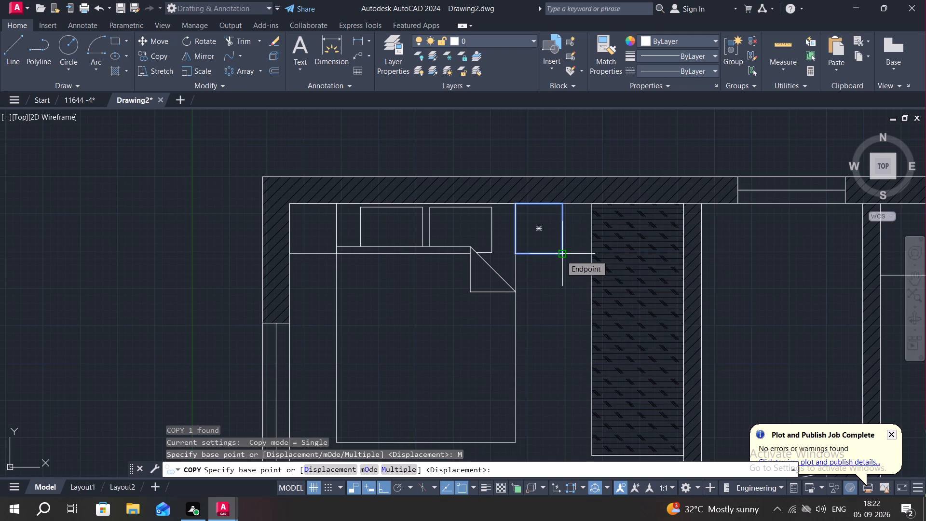
pyautogui.click(559, 253)
pyautogui.moveTo(560, 332); pyautogui.dragTo(528, 313, button='middle')
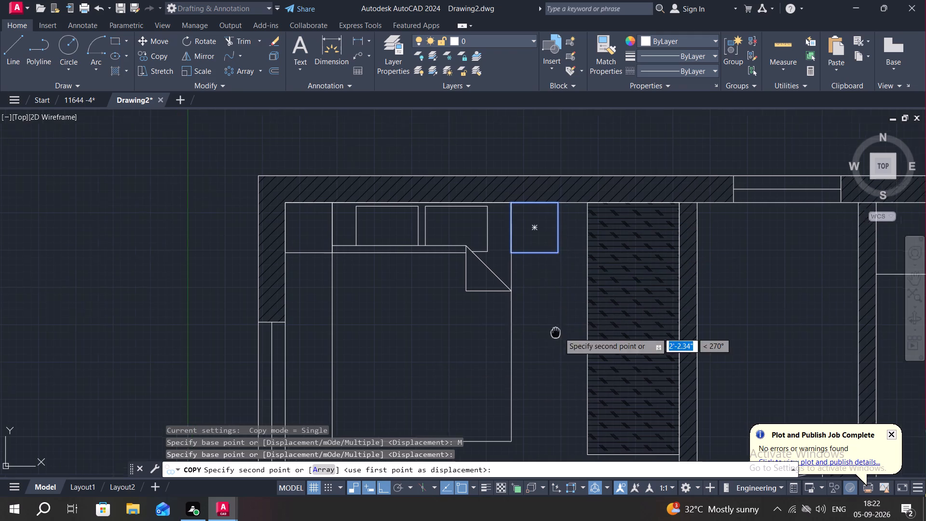
pyautogui.moveTo(528, 313); pyautogui.dragTo(374, 260, button='middle')
pyautogui.press('F8')
pyautogui.moveTo(518, 343); pyautogui.dragTo(457, 333, button='middle')
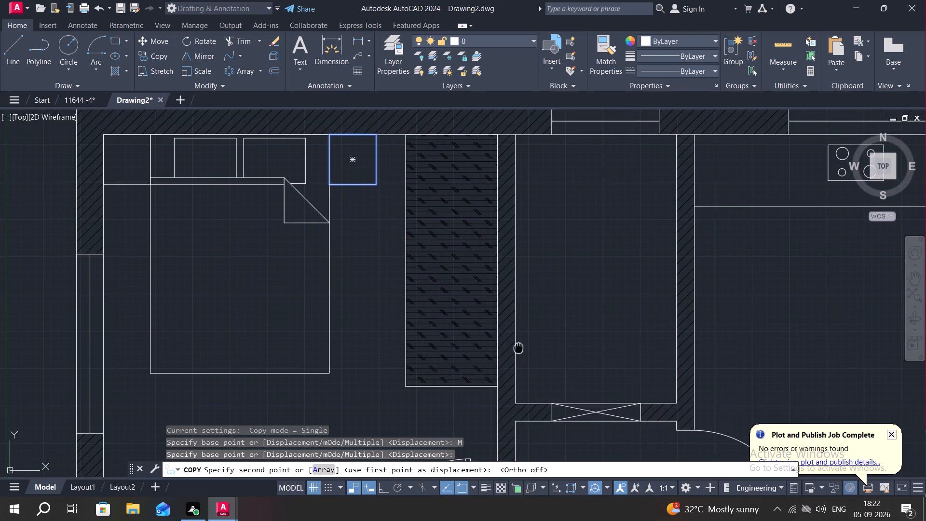
pyautogui.moveTo(457, 333); pyautogui.dragTo(227, 217, button='middle')
pyautogui.scroll(-2, 235, 206)
pyautogui.scroll(-2, 409, 267)
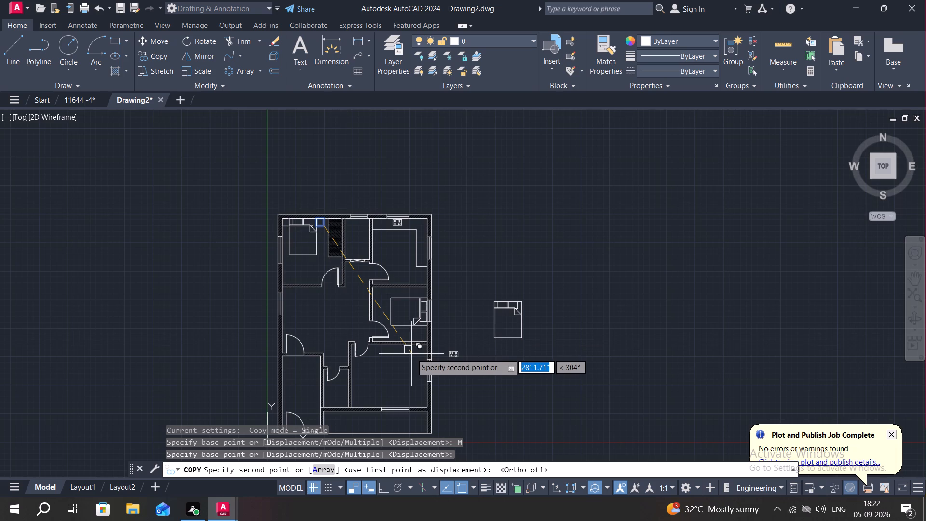
pyautogui.scroll(5, 417, 332)
pyautogui.moveTo(456, 232); pyautogui.dragTo(490, 411, button='middle')
pyautogui.scroll(-2, 523, 235)
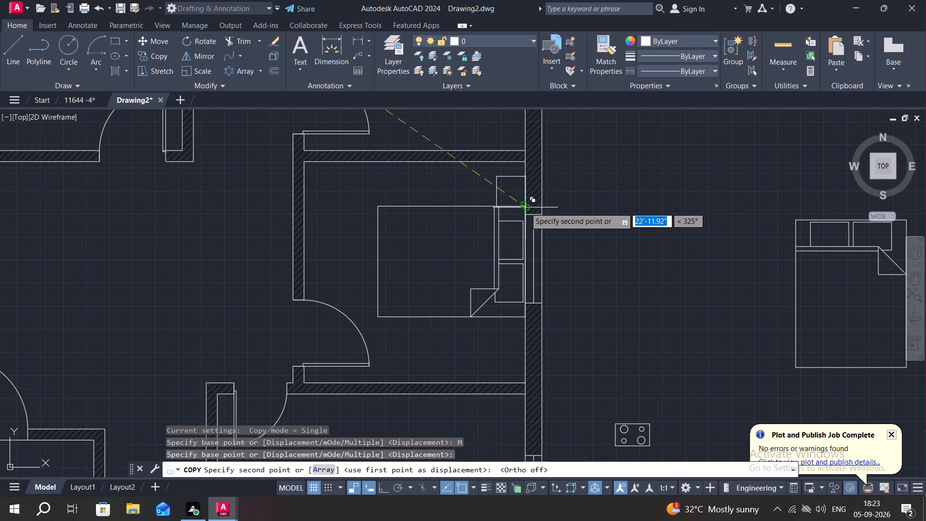
pyautogui.scroll(2, 525, 208)
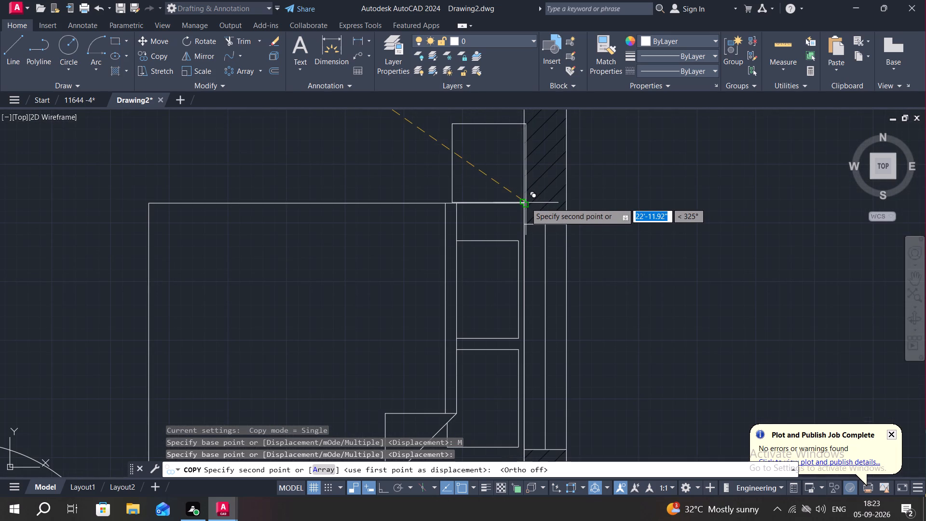
pyautogui.scroll(3, 523, 203)
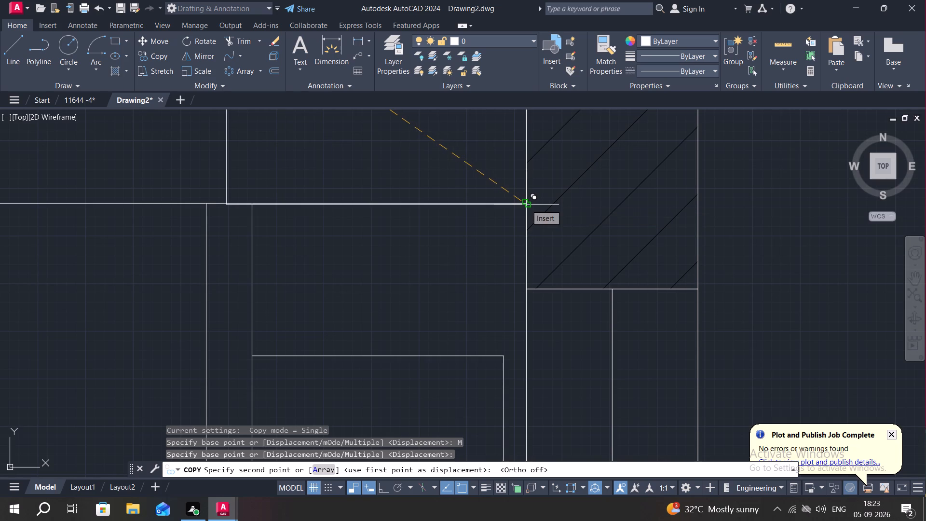
pyautogui.scroll(2, 526, 205)
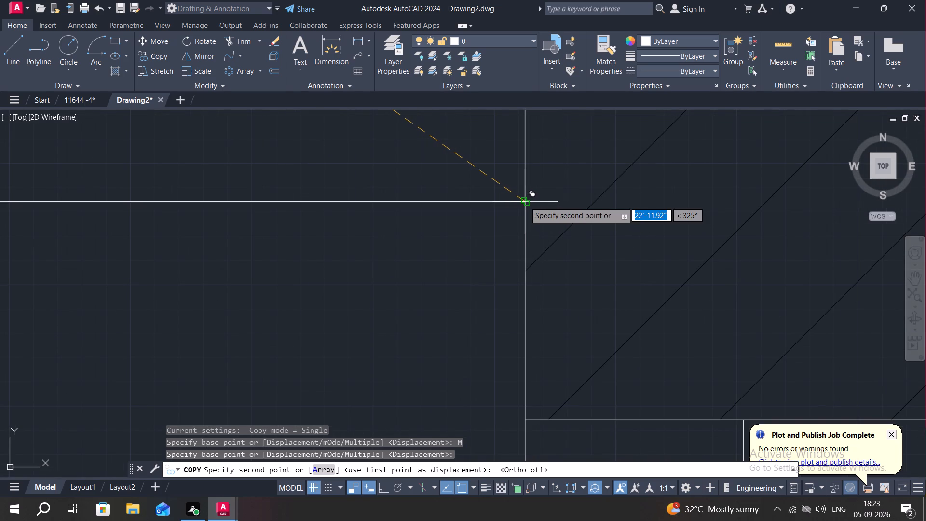
pyautogui.click(525, 202)
# Place a second nightstand copy just below that bed, against the east outer wall, and end the copying.
pyautogui.scroll(-4, 510, 240)
pyautogui.moveTo(495, 256); pyautogui.dragTo(509, 164, button='middle')
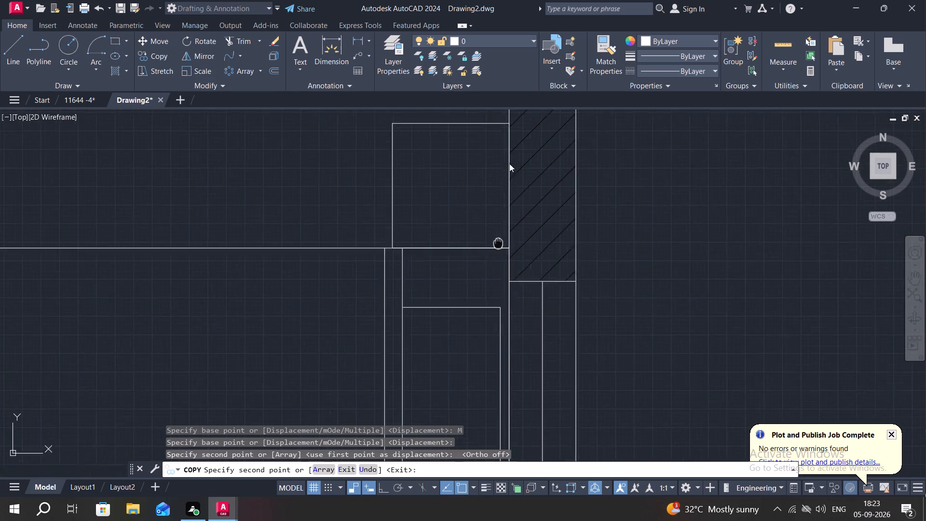
pyautogui.moveTo(509, 164); pyautogui.dragTo(518, 127, button='middle')
pyautogui.scroll(-2, 532, 238)
pyautogui.moveTo(525, 331); pyautogui.dragTo(511, 195, button='middle')
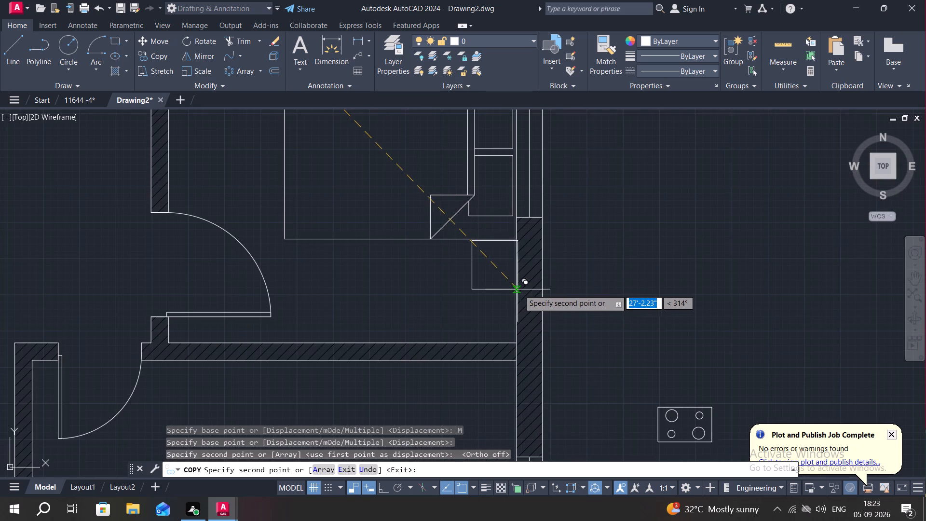
pyautogui.scroll(3, 517, 287)
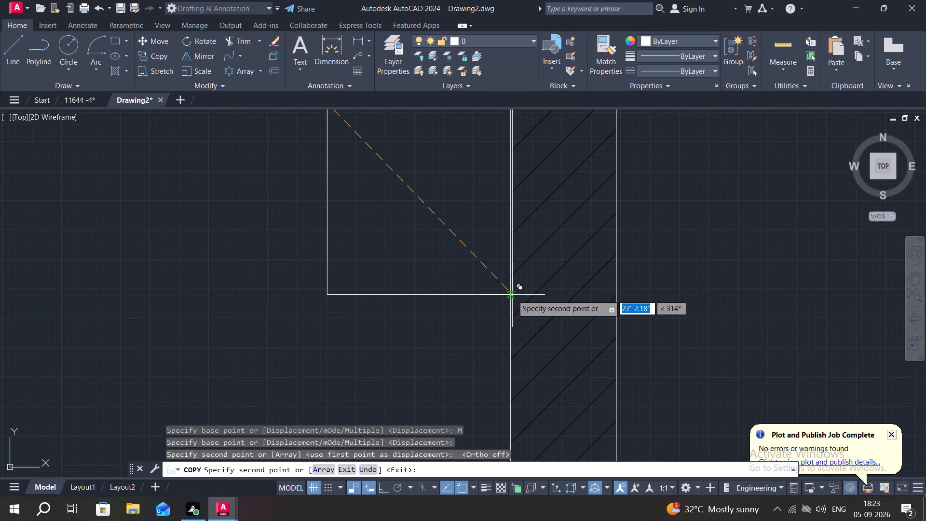
pyautogui.moveTo(512, 295); pyautogui.dragTo(509, 339, button='middle')
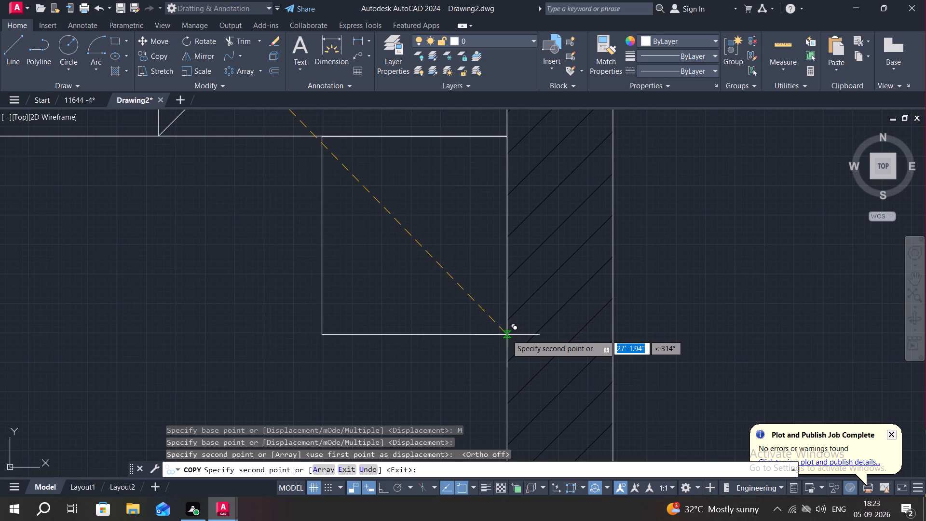
pyautogui.click(507, 335)
pyautogui.press('Escape')
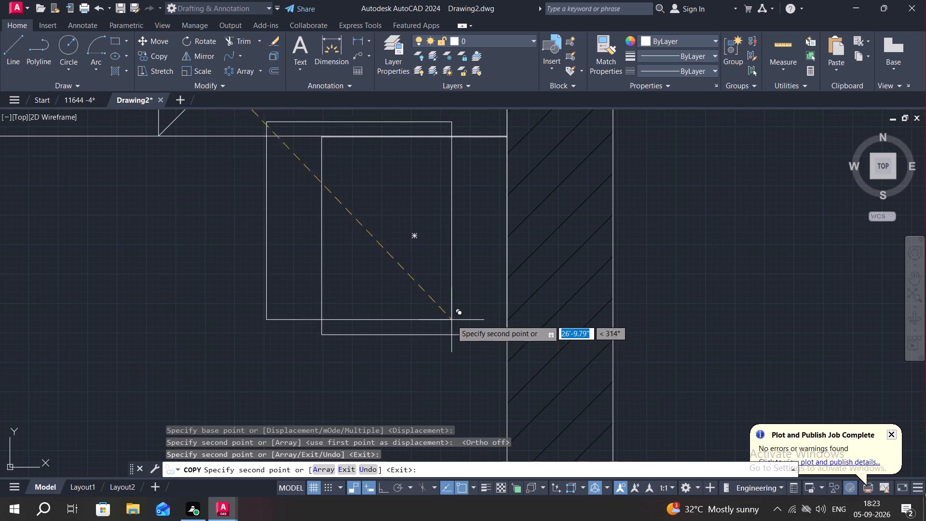
# Insert the Toilet - Imperial block in the empty space outside the plan, east of the spare bed.
pyautogui.moveTo(451, 320); pyautogui.dragTo(485, 383, button='middle')
pyautogui.scroll(-4, 485, 383)
pyautogui.scroll(-2, 372, 342)
pyautogui.moveTo(359, 330); pyautogui.dragTo(357, 330, button='middle')
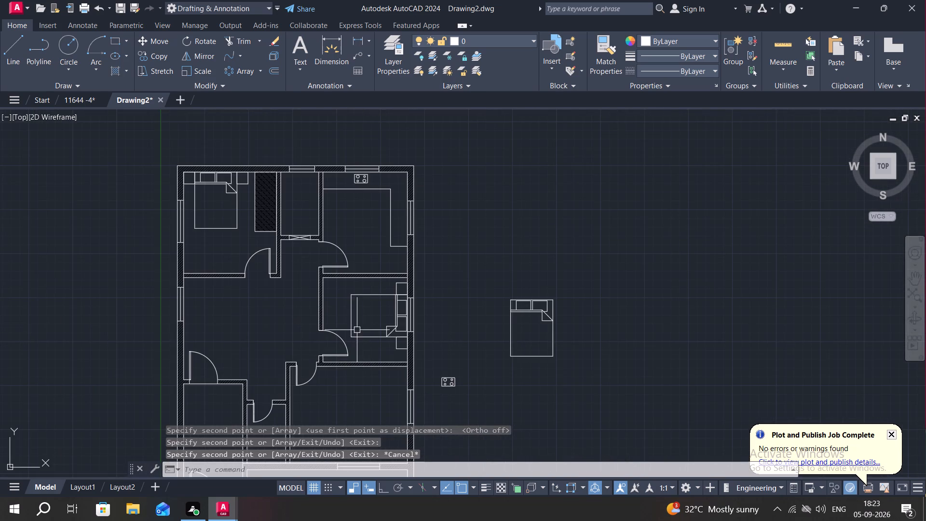
pyautogui.moveTo(357, 330); pyautogui.dragTo(450, 280, button='middle')
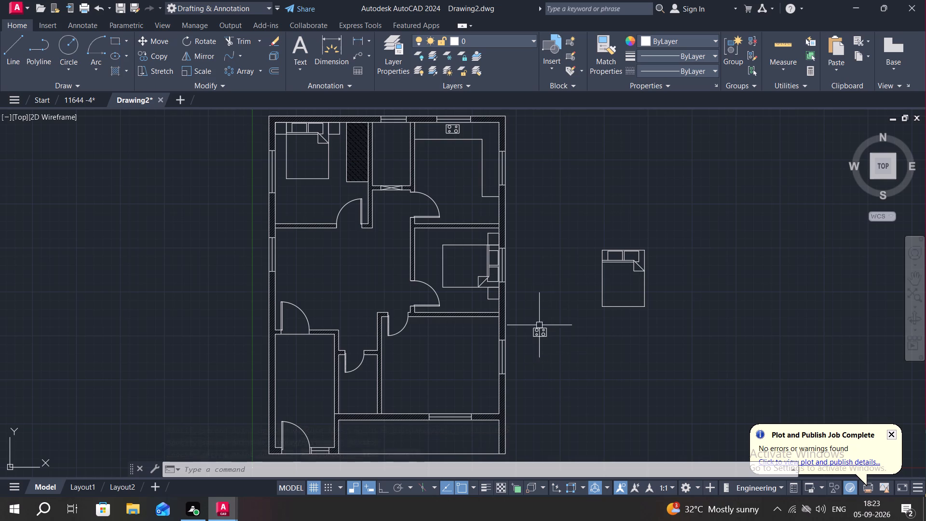
pyautogui.scroll(4, 568, 376)
pyautogui.scroll(-3, 558, 354)
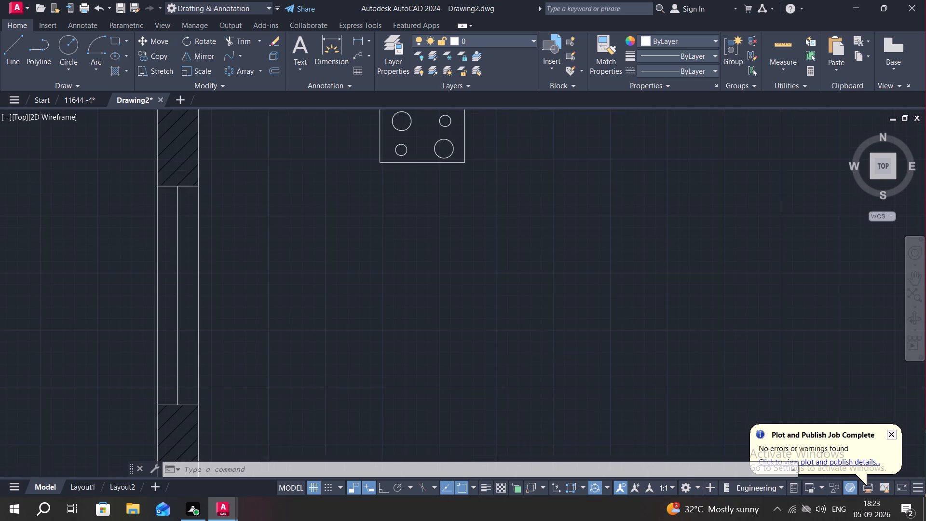
pyautogui.scroll(-2, 558, 354)
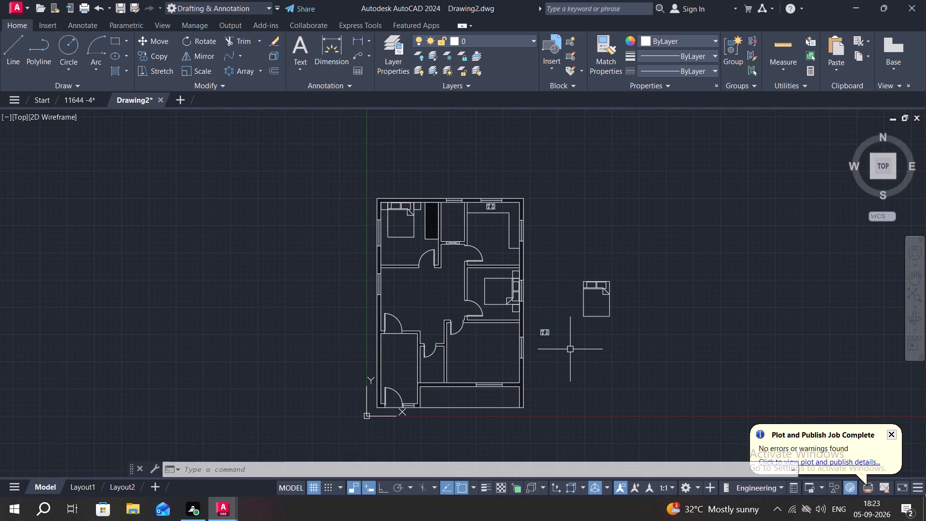
pyautogui.hotkey('ctrl', '3')
pyautogui.press('Escape')
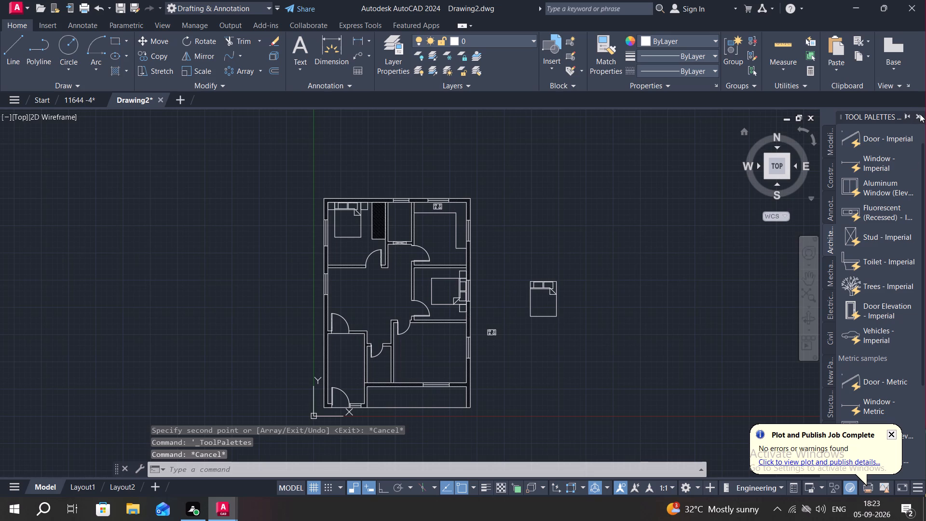
pyautogui.click(856, 262)
pyautogui.click(653, 305)
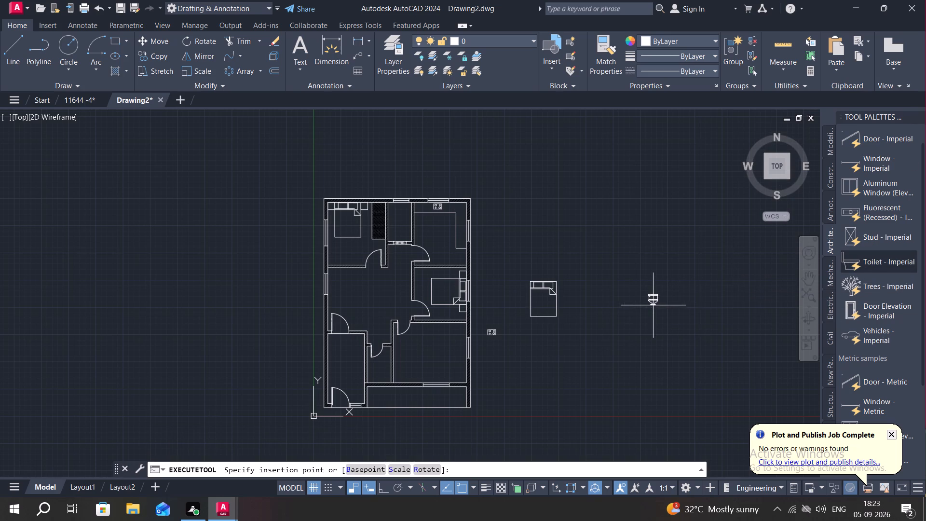
pyautogui.click(917, 117)
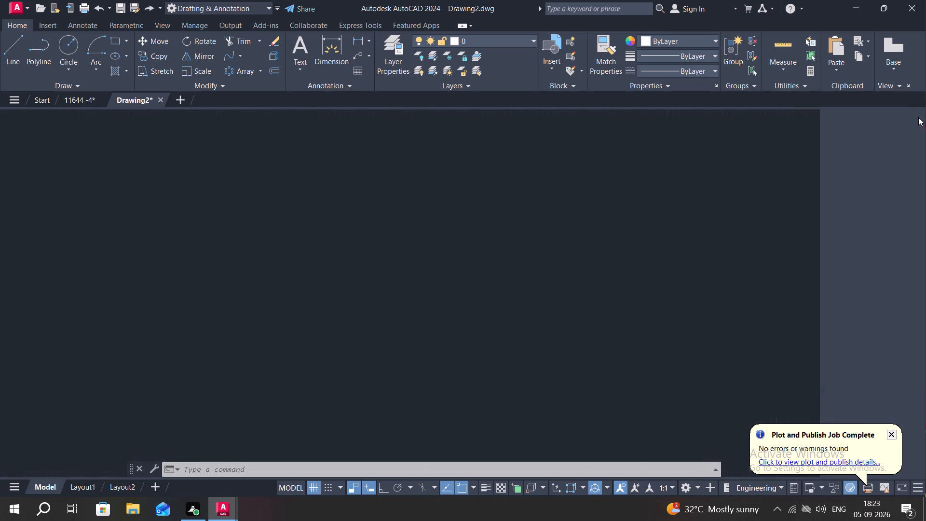
# Insert the Lamp - Table block from the Home - Space Planner library outside the plan, below the spare bed.
pyautogui.hotkey('ctrl', '2')
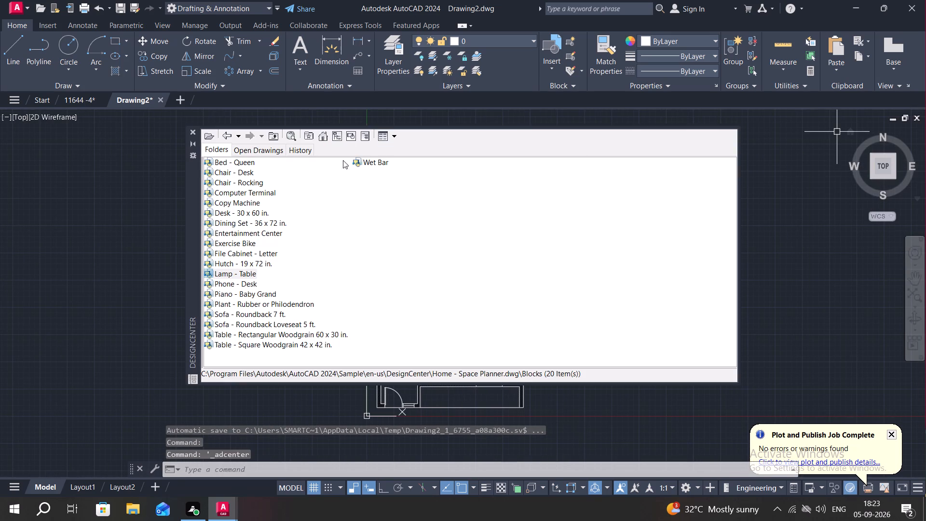
pyautogui.click(222, 271)
pyautogui.rightClick(222, 270)
pyautogui.click(241, 275)
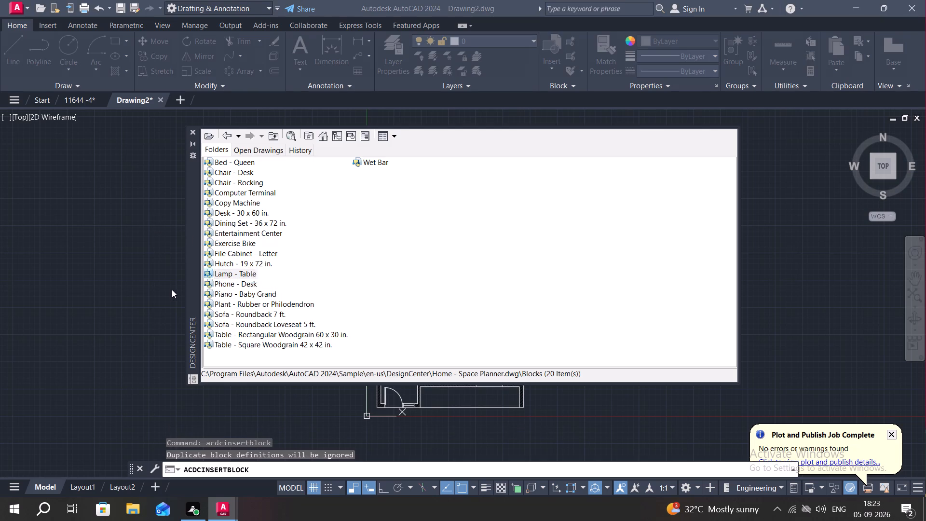
pyautogui.click(556, 332)
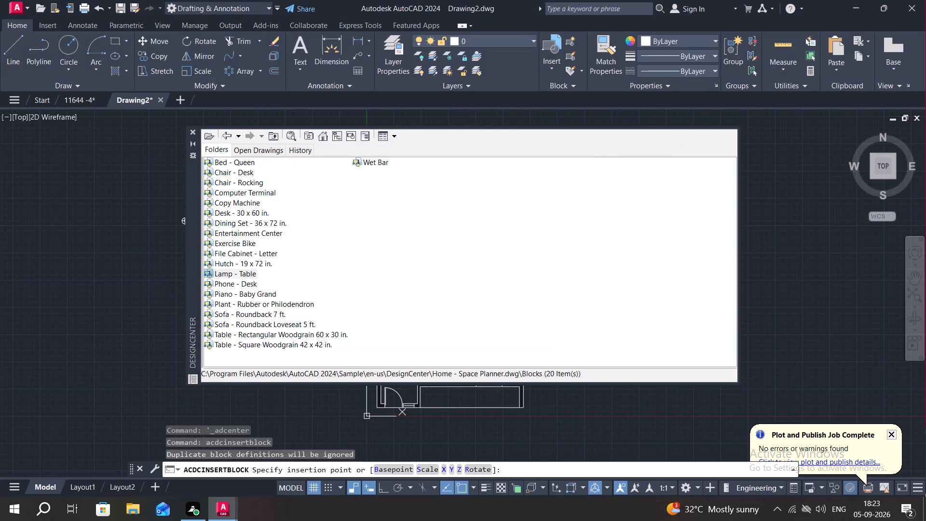
pyautogui.click(587, 395)
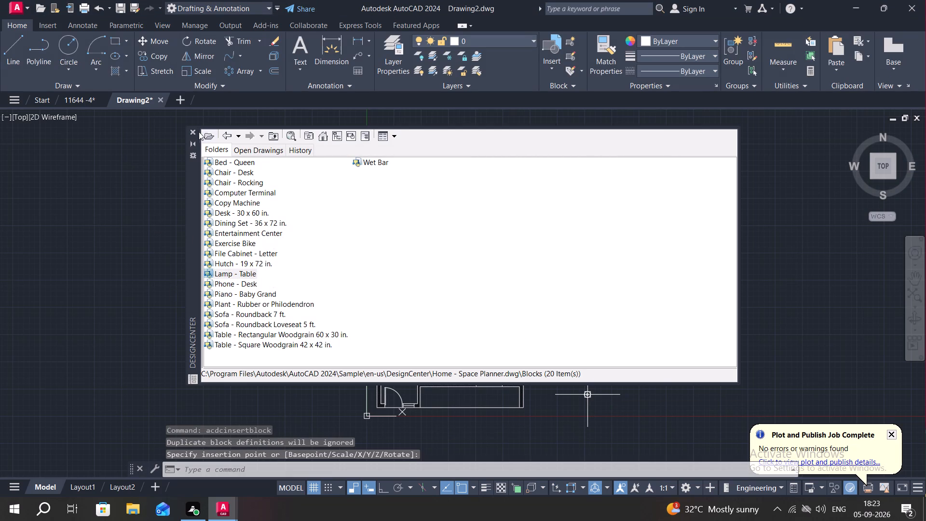
pyautogui.click(191, 127)
pyautogui.click(193, 131)
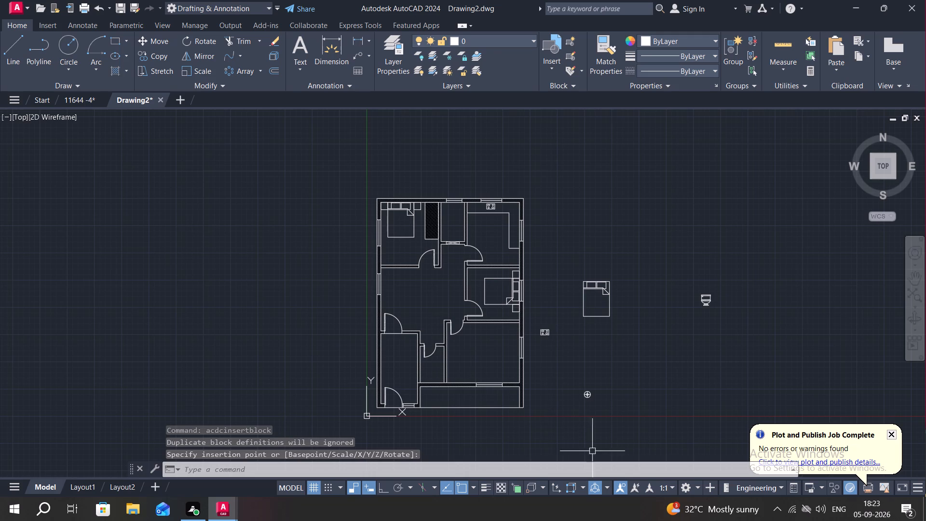
# Scale the table lamp block down by a factor of about 0.4 from the left side of its circle.
pyautogui.press('c')
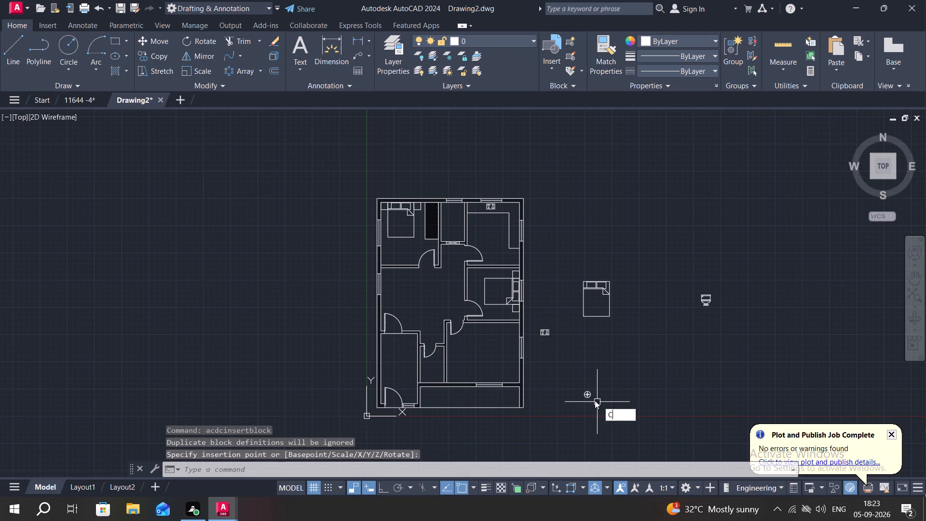
pyautogui.press('Escape')
pyautogui.scroll(2, 590, 399)
pyautogui.scroll(-1, 590, 399)
pyautogui.scroll(3, 590, 399)
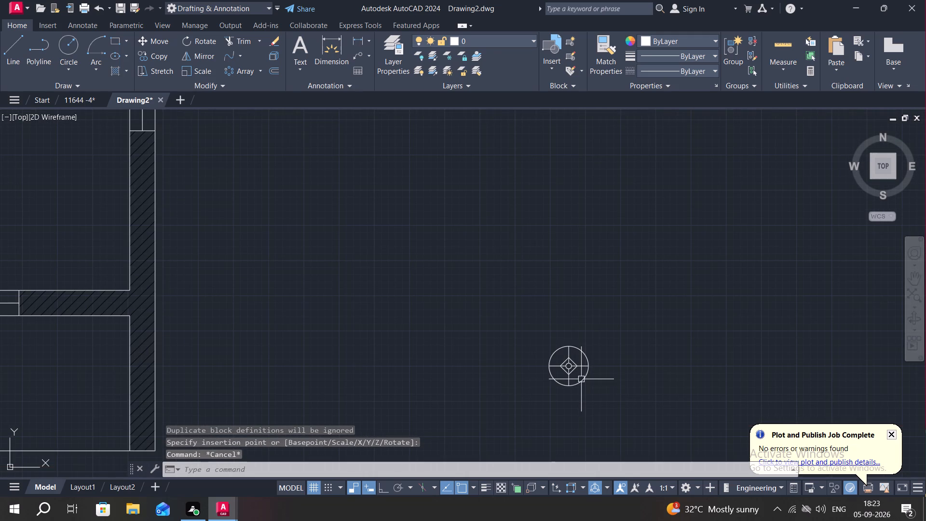
pyautogui.write('SC')
pyautogui.press('space')
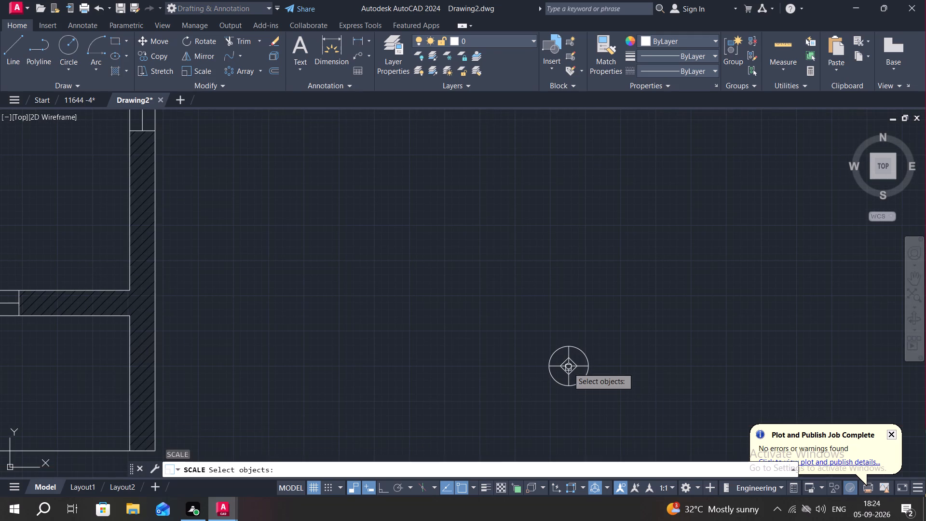
pyautogui.click(568, 368)
pyautogui.rightClick(568, 368)
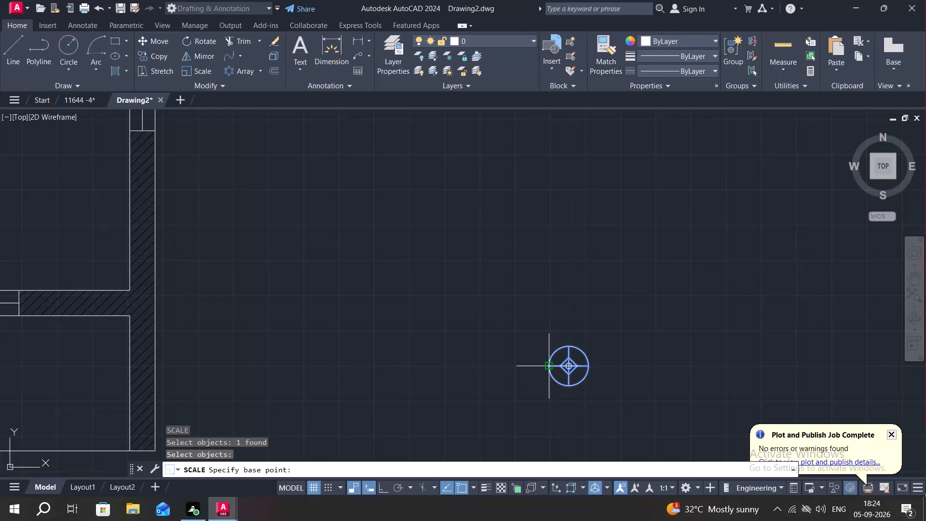
pyautogui.click(549, 368)
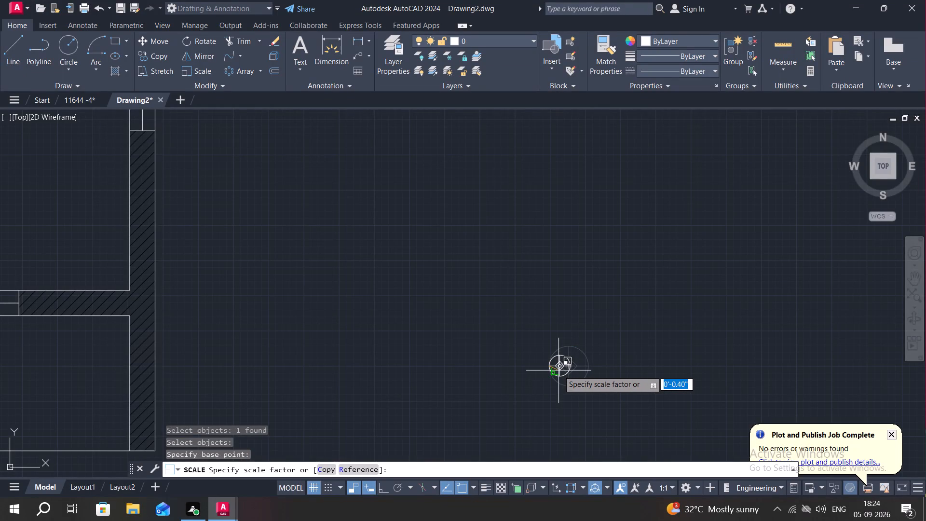
pyautogui.click(558, 370)
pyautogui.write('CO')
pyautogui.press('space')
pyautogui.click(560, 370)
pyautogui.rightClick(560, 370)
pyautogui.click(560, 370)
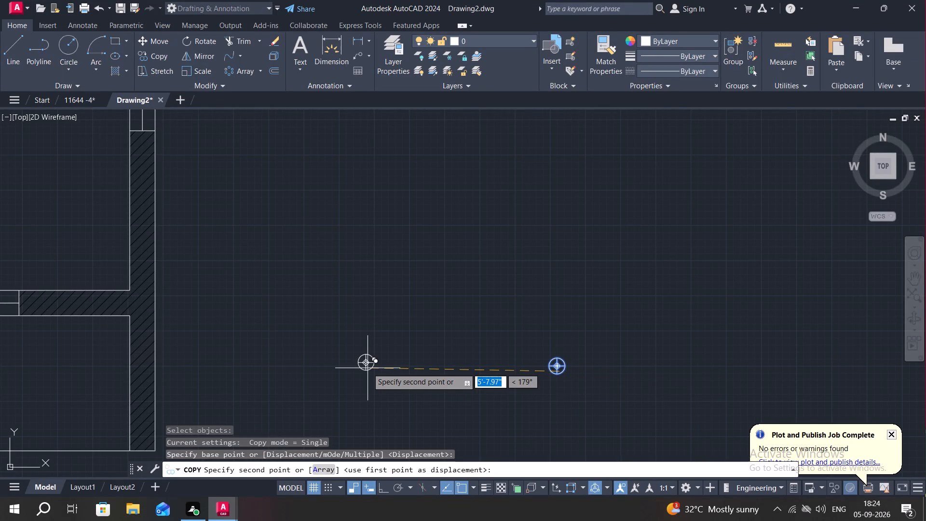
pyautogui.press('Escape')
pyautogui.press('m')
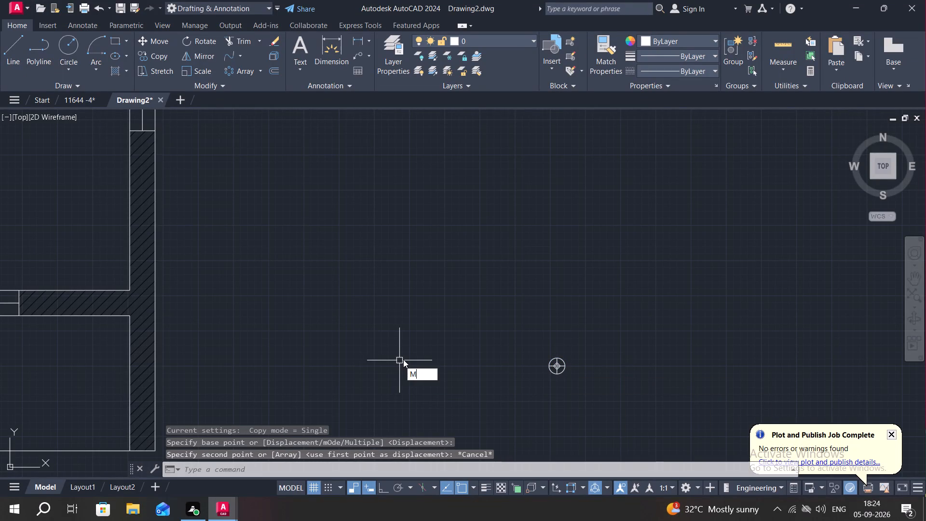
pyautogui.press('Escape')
# Copy the table lamp onto the nightstand below the bed against the east outer wall.
pyautogui.click(556, 364)
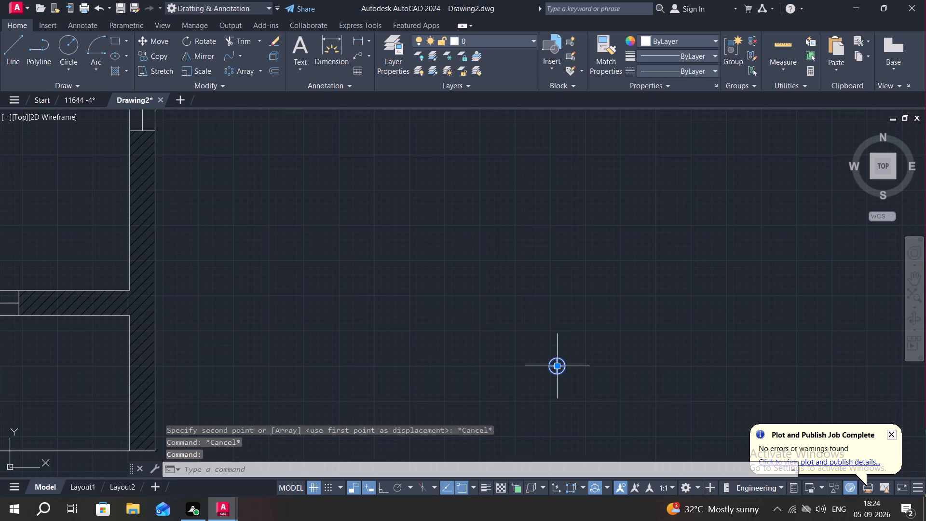
pyautogui.press('c')
pyautogui.write('O')
pyautogui.press('space')
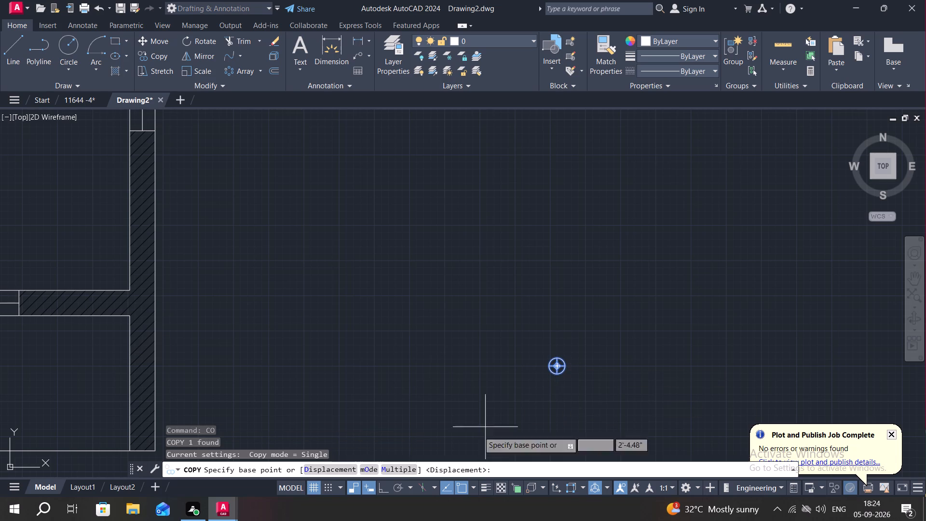
pyautogui.click(382, 468)
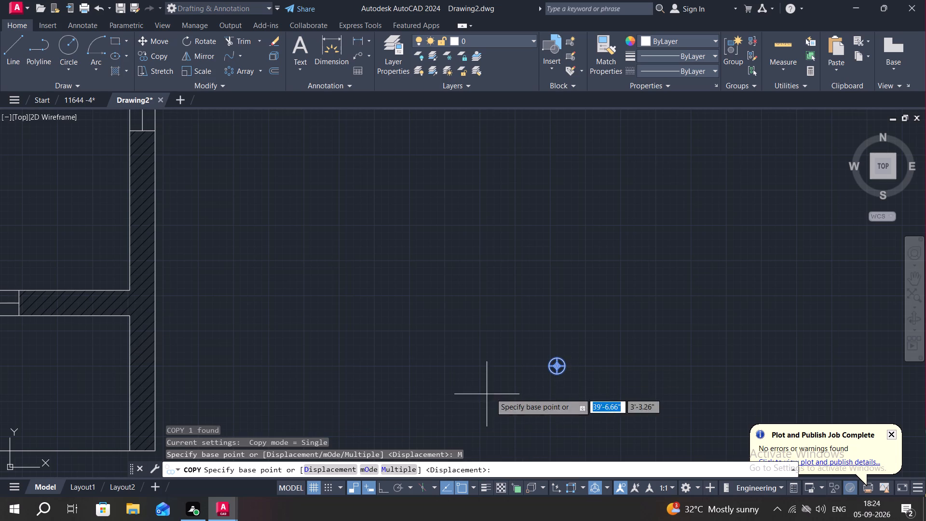
pyautogui.click(546, 368)
pyautogui.moveTo(292, 343); pyautogui.dragTo(394, 354, button='middle')
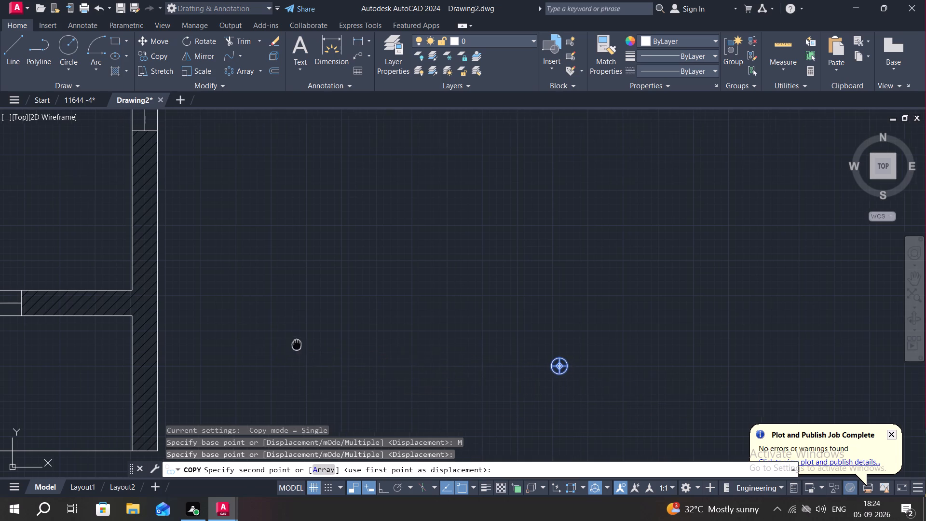
pyautogui.moveTo(394, 354); pyautogui.dragTo(458, 378, button='middle')
pyautogui.scroll(-1, 317, 360)
pyautogui.moveTo(233, 269); pyautogui.dragTo(325, 461, button='middle')
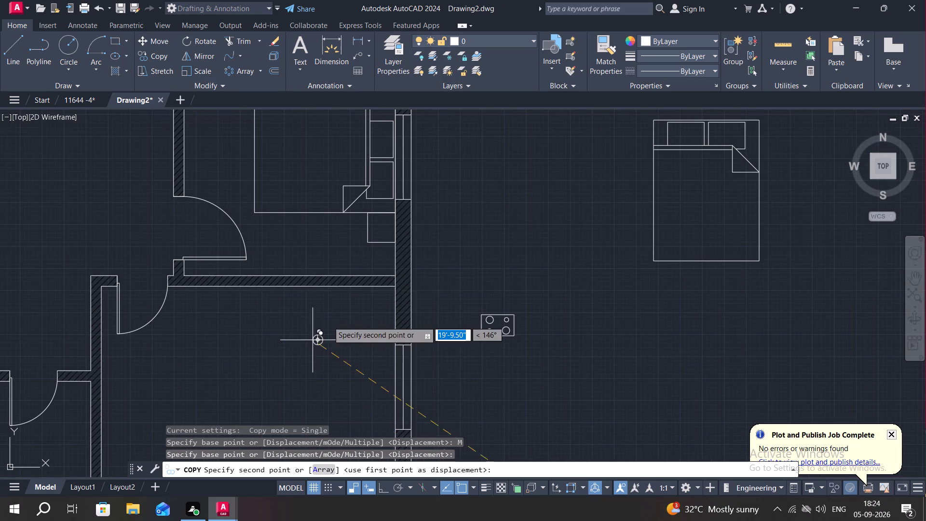
pyautogui.scroll(4, 374, 219)
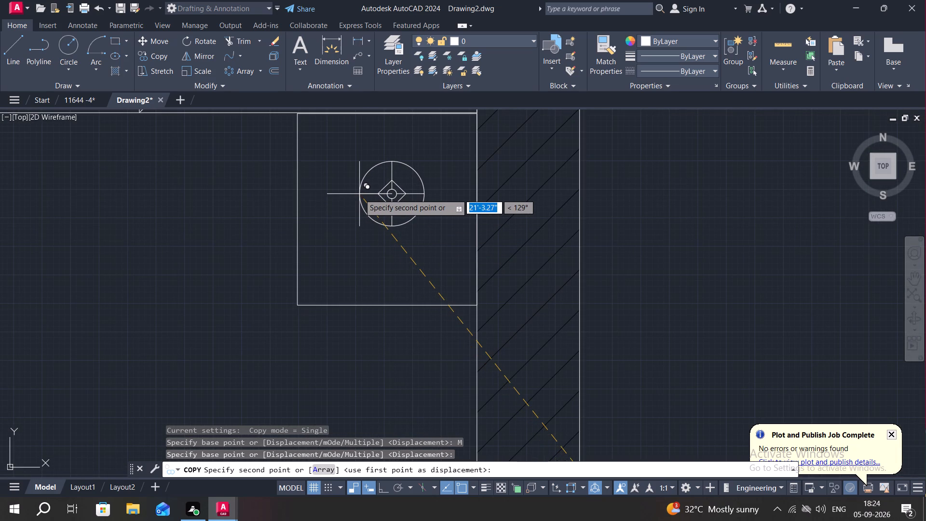
pyautogui.click(359, 194)
pyautogui.moveTo(369, 207); pyautogui.dragTo(385, 301, button='middle')
pyautogui.press('Escape')
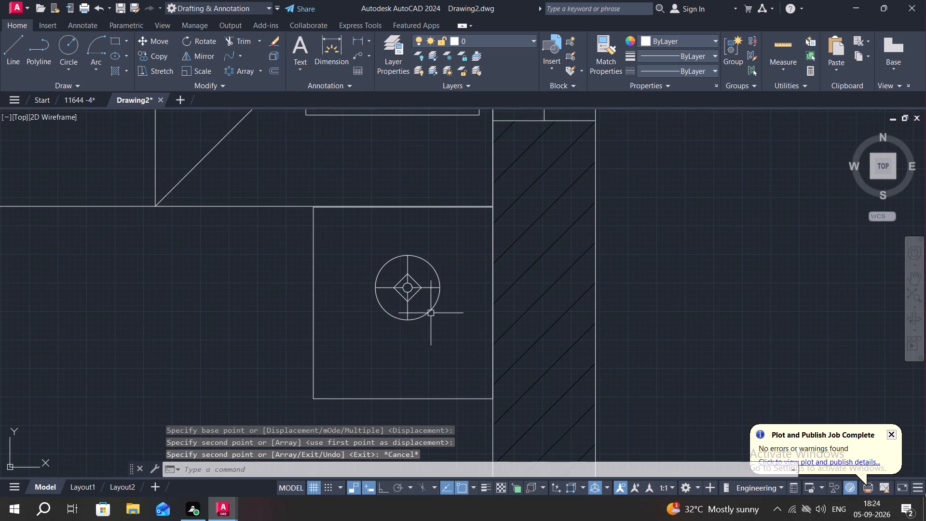
# Scale that nightstand's lamp up by a factor of about 2 from the bottom of its circle.
pyautogui.press('d')
pyautogui.press('Escape')
pyautogui.write('SC')
pyautogui.press('space')
pyautogui.click(427, 313)
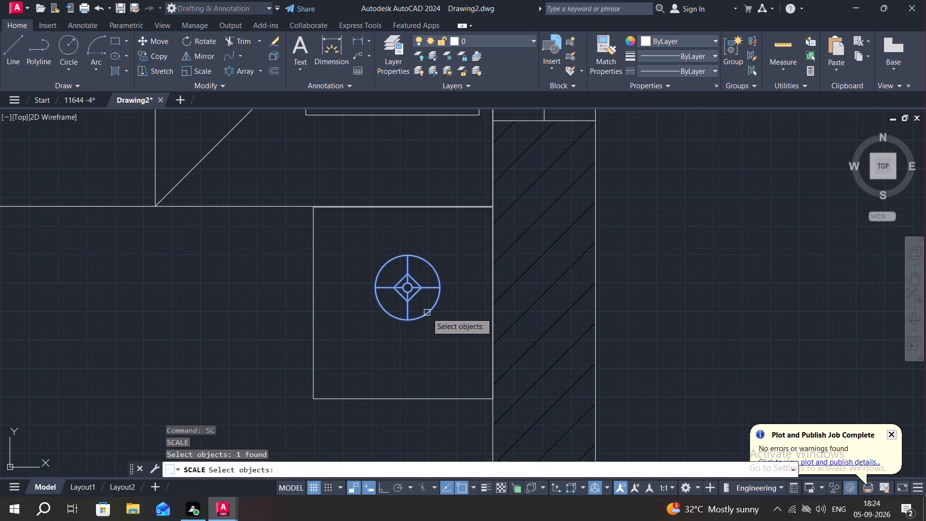
pyautogui.rightClick(425, 310)
pyautogui.click(409, 320)
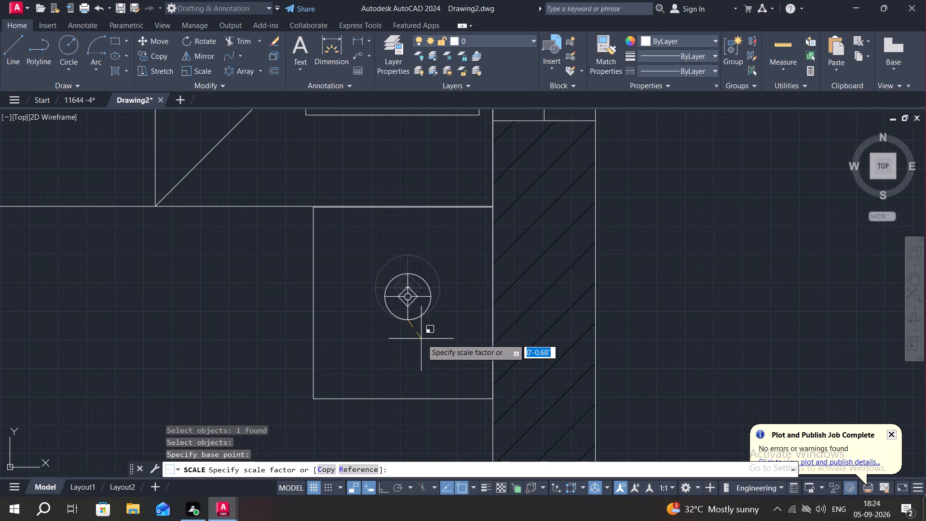
pyautogui.click(445, 372)
# Move the enlarged lamp about 4" straight down to the middle of the nightstand.
pyautogui.press('m')
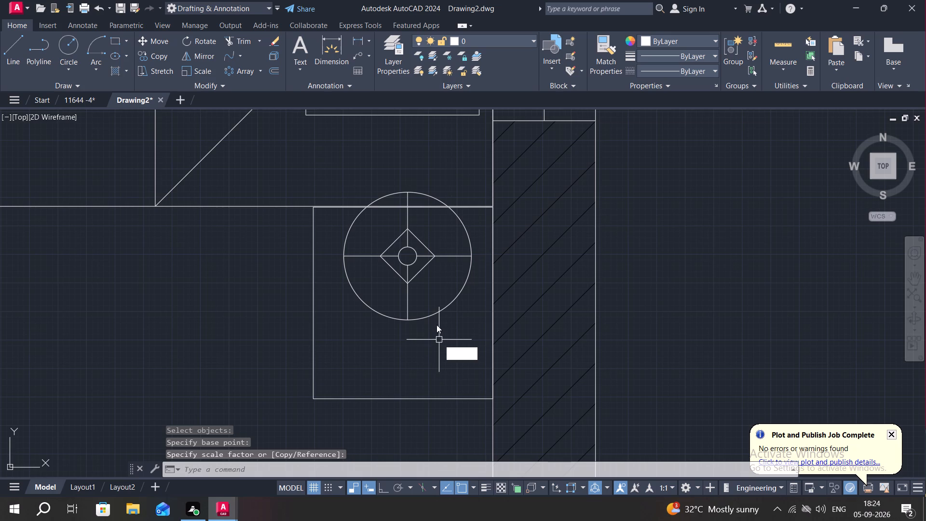
pyautogui.press('space')
pyautogui.click(436, 315)
pyautogui.rightClick(426, 313)
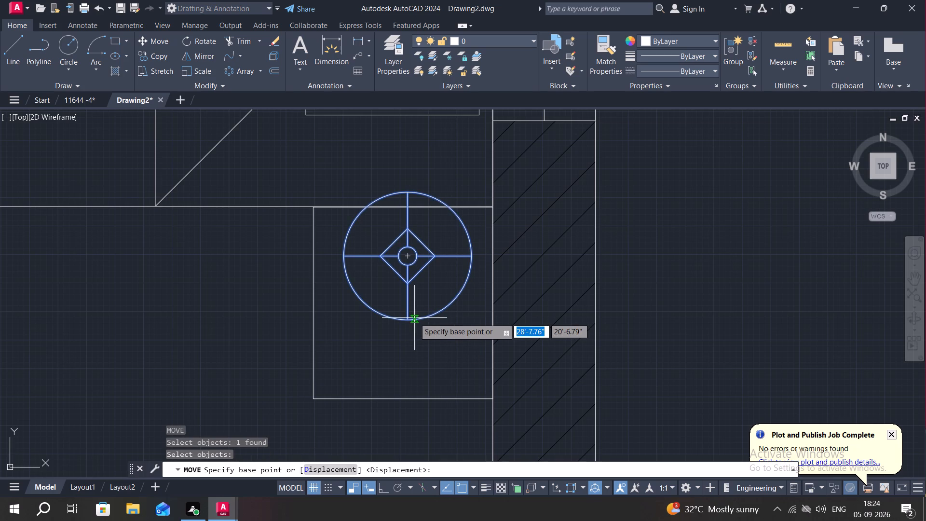
pyautogui.click(408, 318)
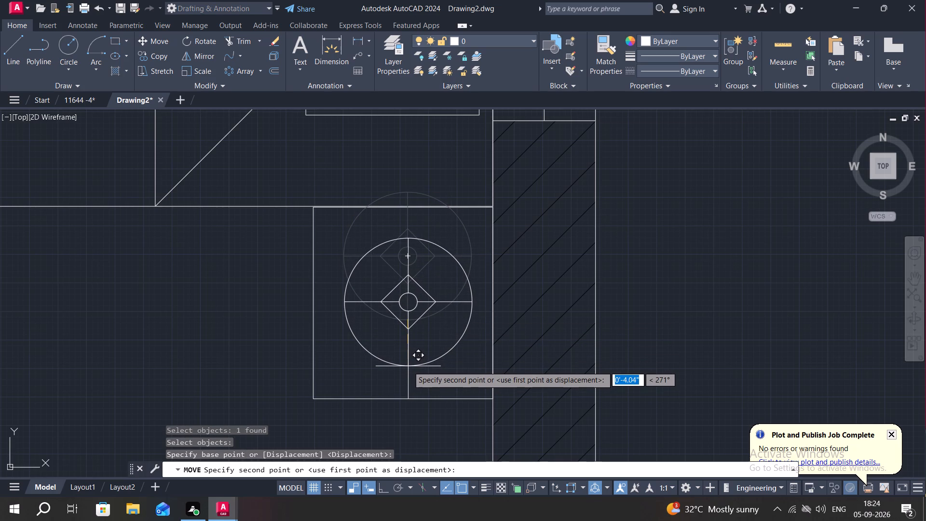
pyautogui.click(408, 366)
pyautogui.moveTo(410, 341); pyautogui.dragTo(406, 397, button='middle')
pyautogui.press('space')
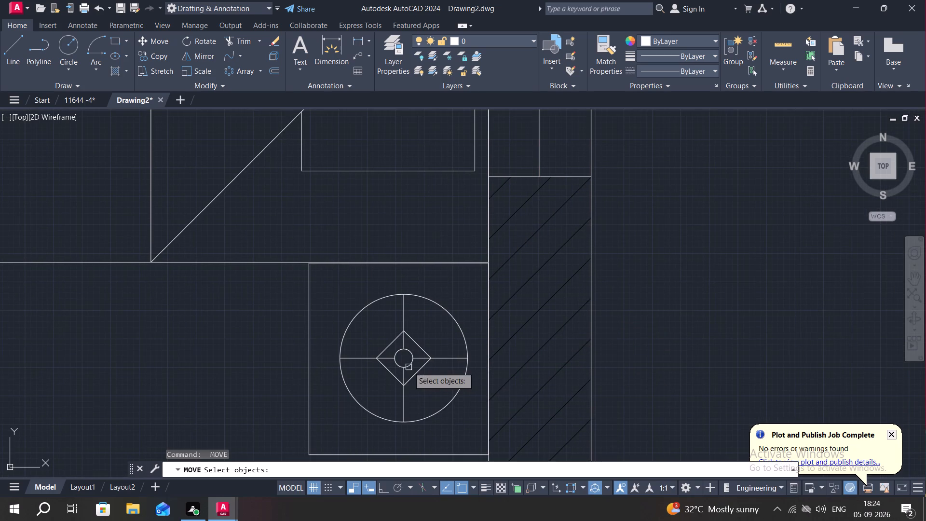
pyautogui.press('Escape')
# Copy the enlarged lamp in multiple mode from its centre, straight up onto the nightstand above the same bed.
pyautogui.click(412, 362)
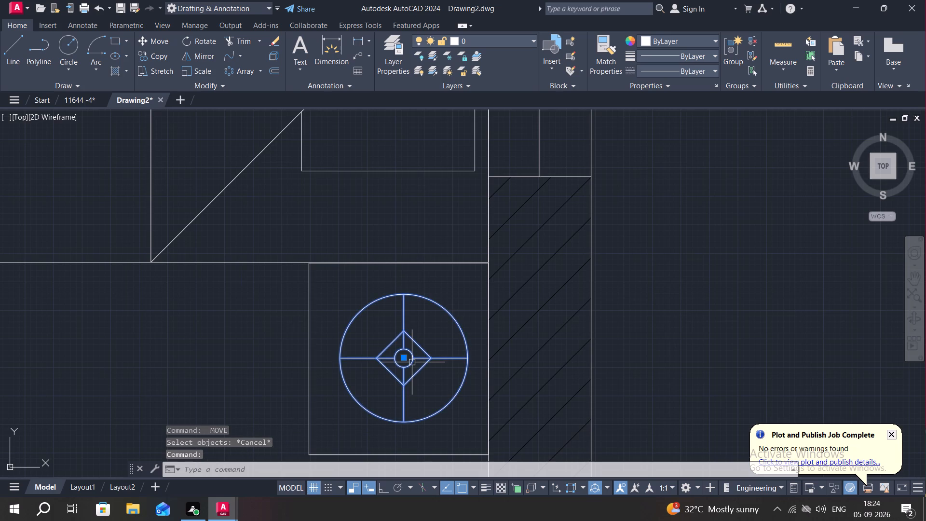
pyautogui.write('CO')
pyautogui.press('space')
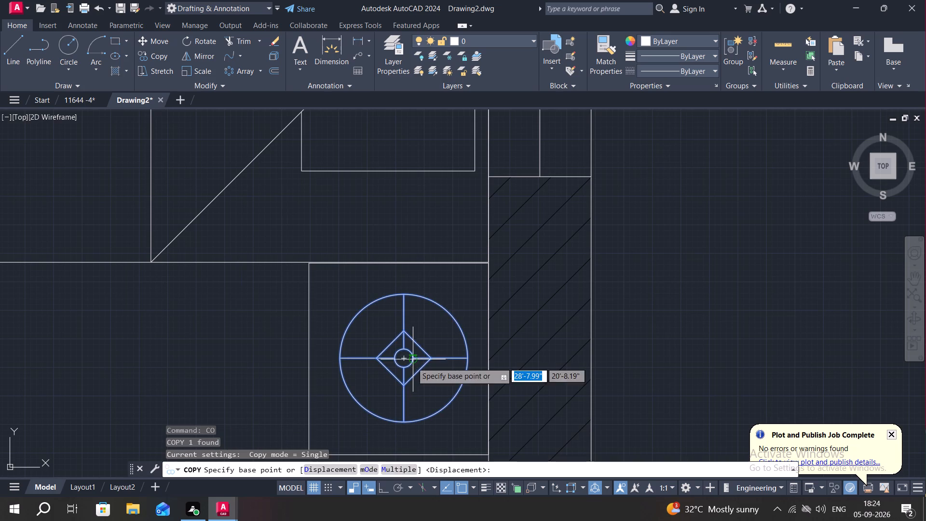
pyautogui.click(382, 468)
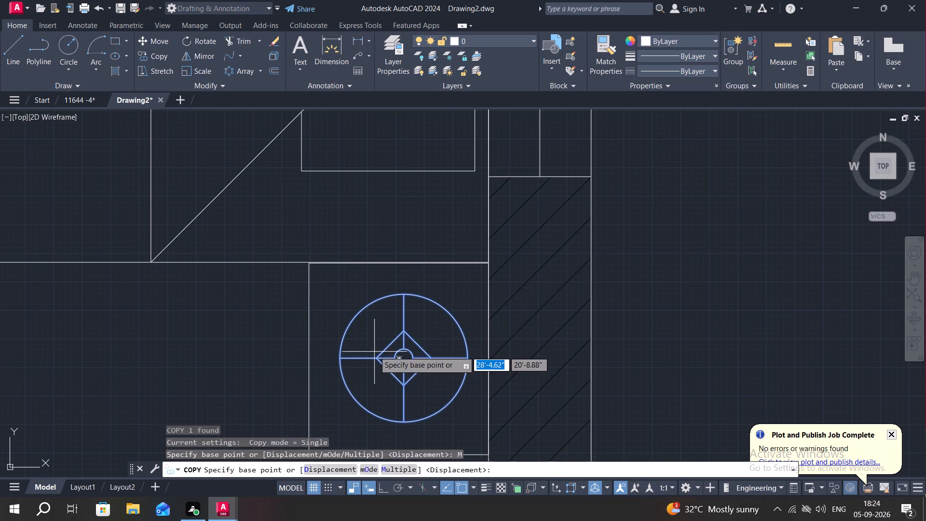
pyautogui.click(402, 357)
pyautogui.moveTo(412, 270); pyautogui.dragTo(422, 355, button='middle')
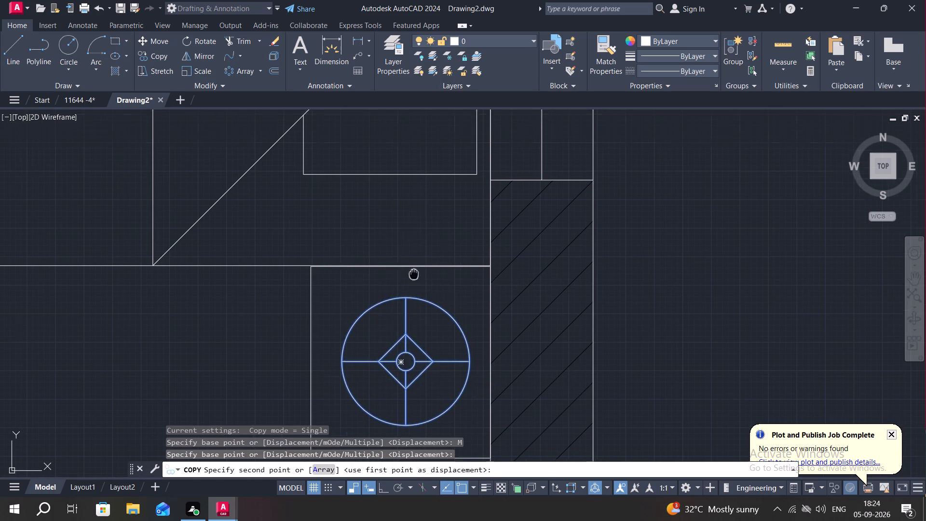
pyautogui.moveTo(422, 355); pyautogui.dragTo(429, 421, button='middle')
pyautogui.press('F8')
pyautogui.moveTo(449, 206); pyautogui.dragTo(477, 493, button='middle')
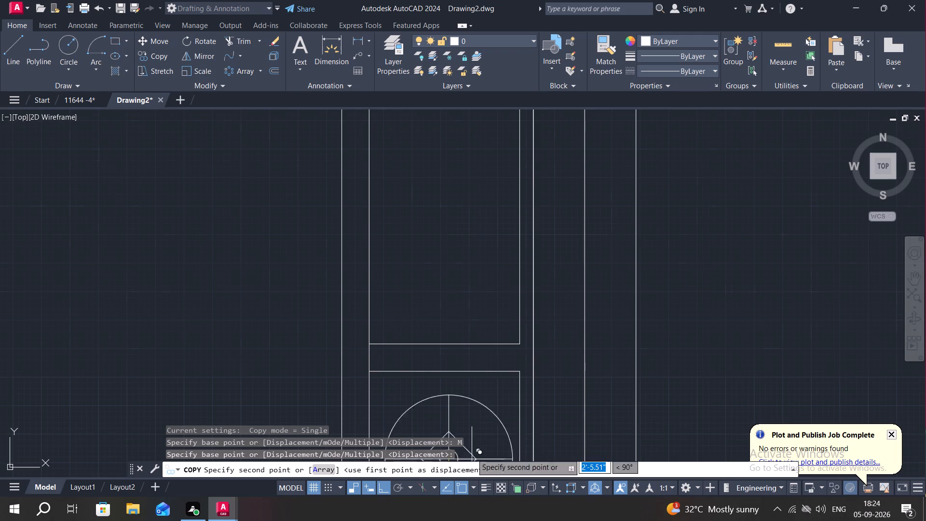
pyautogui.scroll(-3, 476, 315)
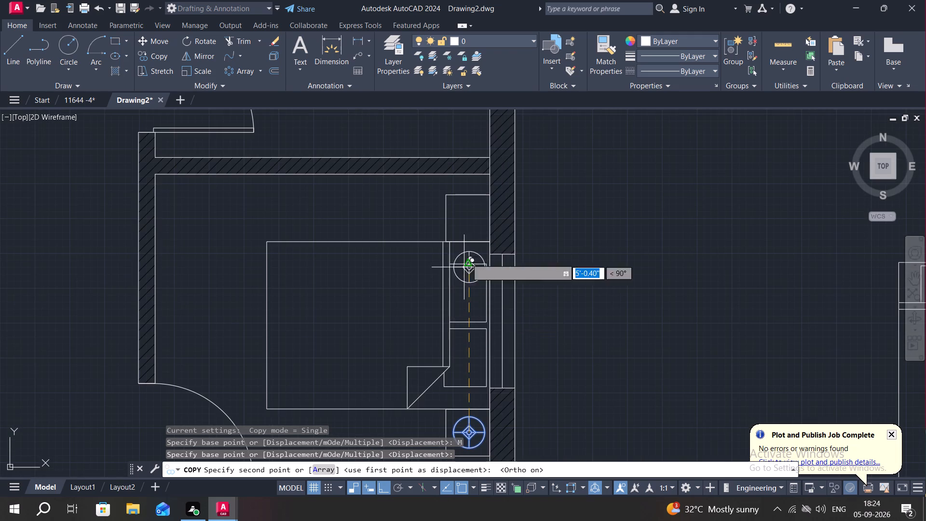
pyautogui.click(474, 219)
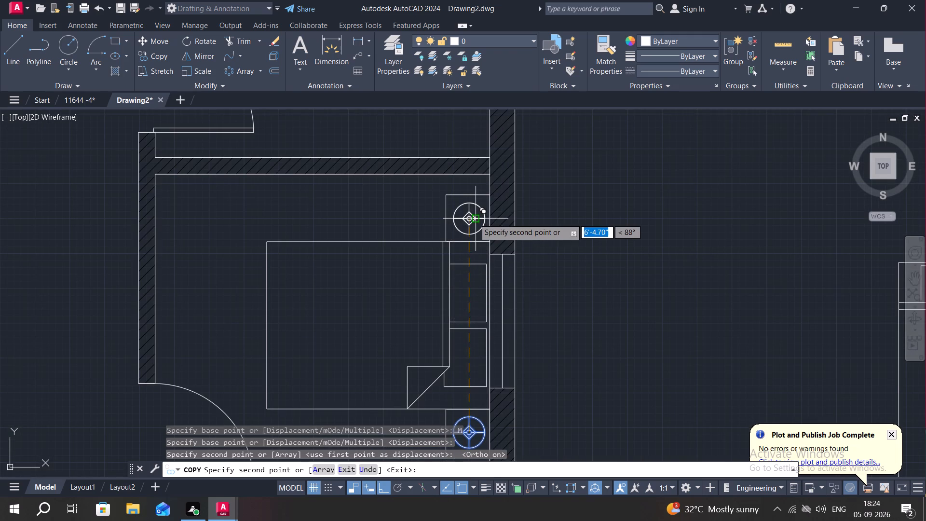
# Place another lamp copy, with ortho off, on the nightstand east of the northwest bedroom's bed.
pyautogui.moveTo(406, 188); pyautogui.dragTo(461, 468, button='middle')
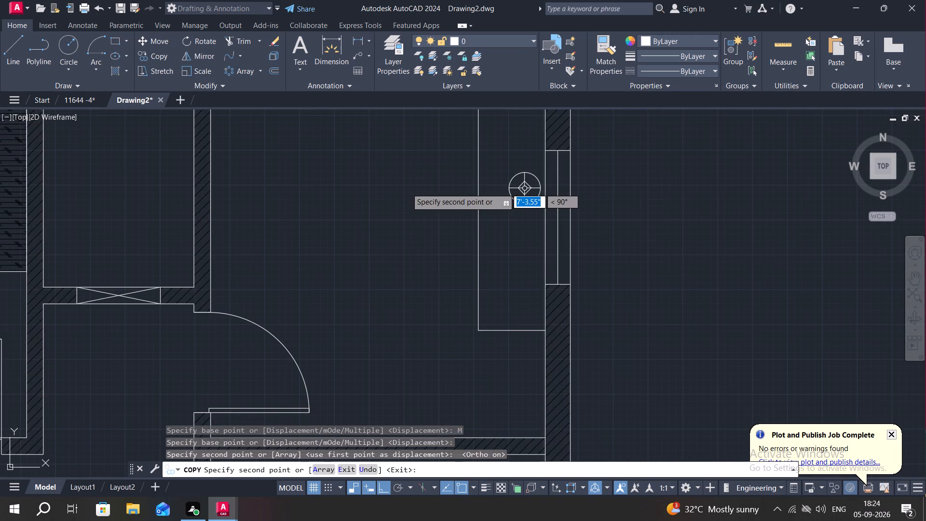
pyautogui.press('F8')
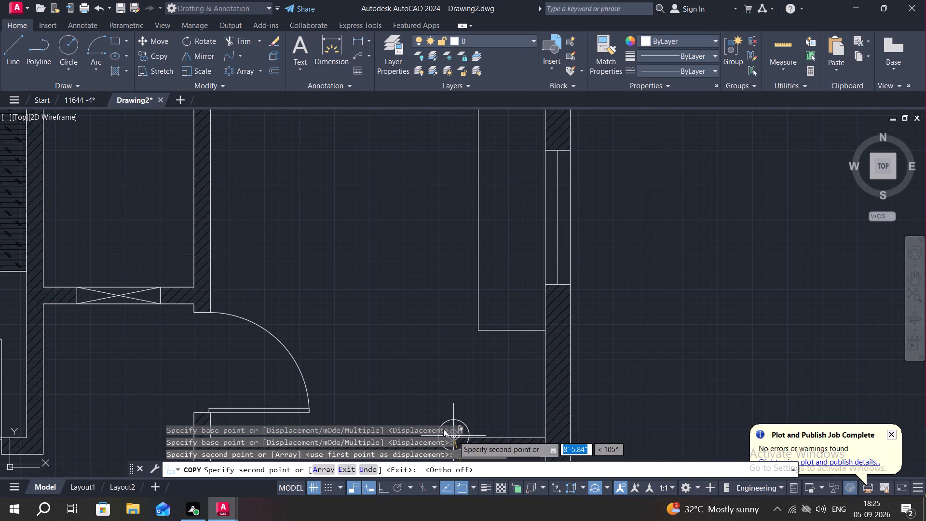
pyautogui.scroll(-5, 191, 322)
pyautogui.middleClick(138, 265)
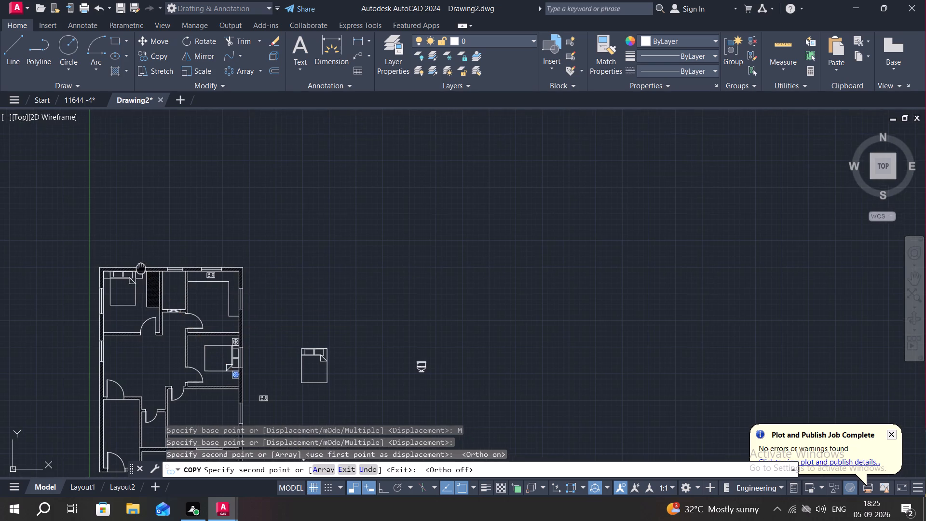
pyautogui.scroll(6, 141, 271)
pyautogui.moveTo(126, 291); pyautogui.dragTo(364, 248, button='middle')
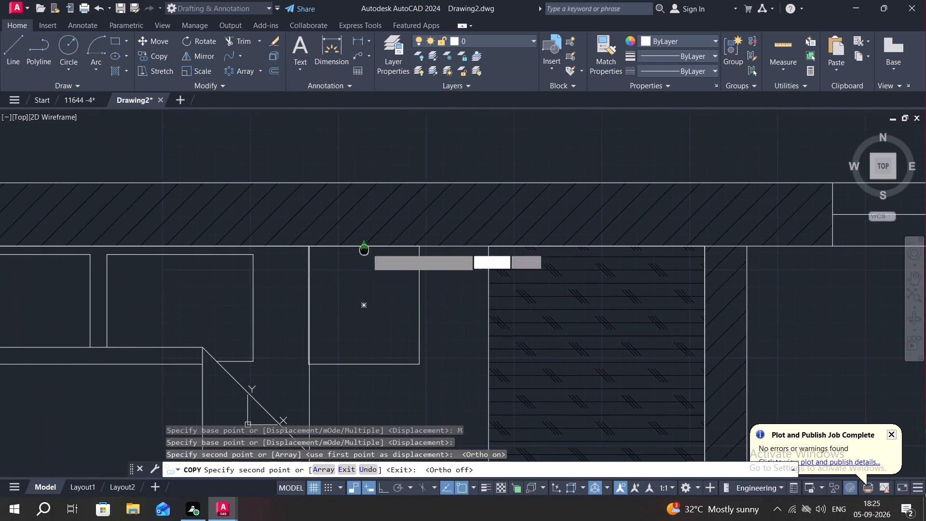
pyautogui.click(363, 307)
# Place a further lamp copy on the nightstand west of the northwest bedroom's bed and end the copying.
pyautogui.moveTo(200, 292); pyautogui.dragTo(608, 288, button='middle')
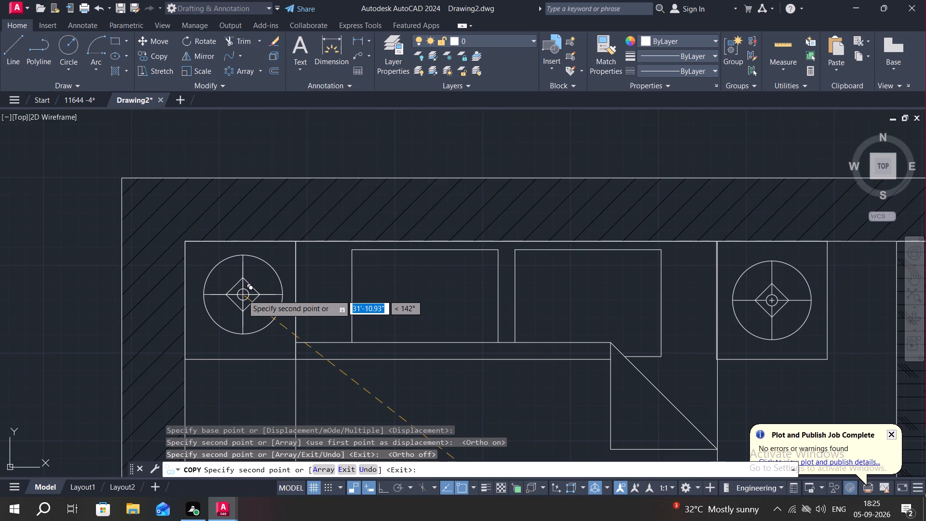
pyautogui.click(243, 295)
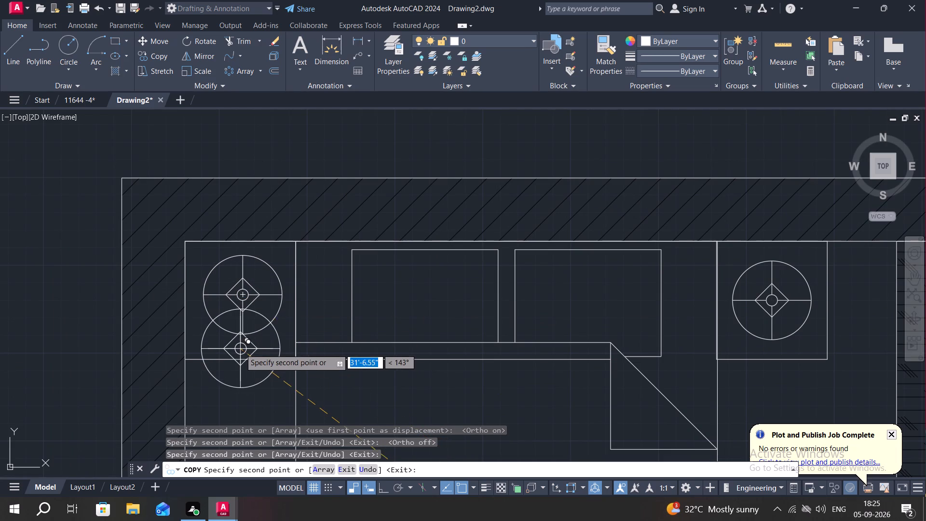
pyautogui.press('Escape')
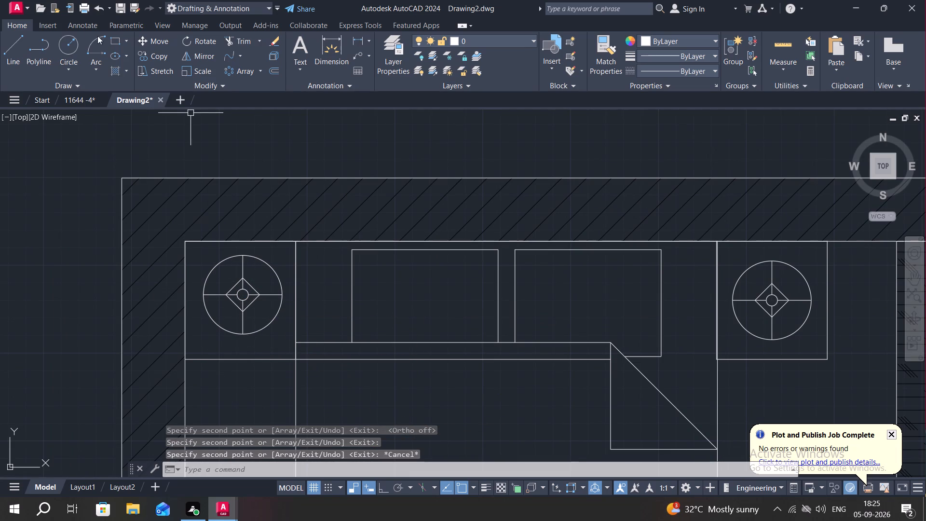
# Draw a small circle centred on the lower edge of the northwest bedroom's west nightstand, below its lamp.
pyautogui.click(68, 49)
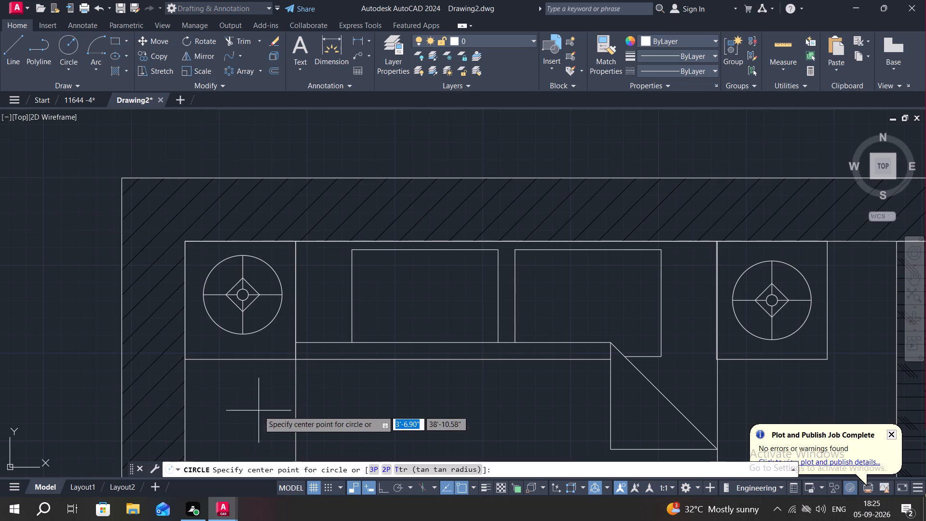
pyautogui.scroll(1, 244, 360)
pyautogui.click(241, 357)
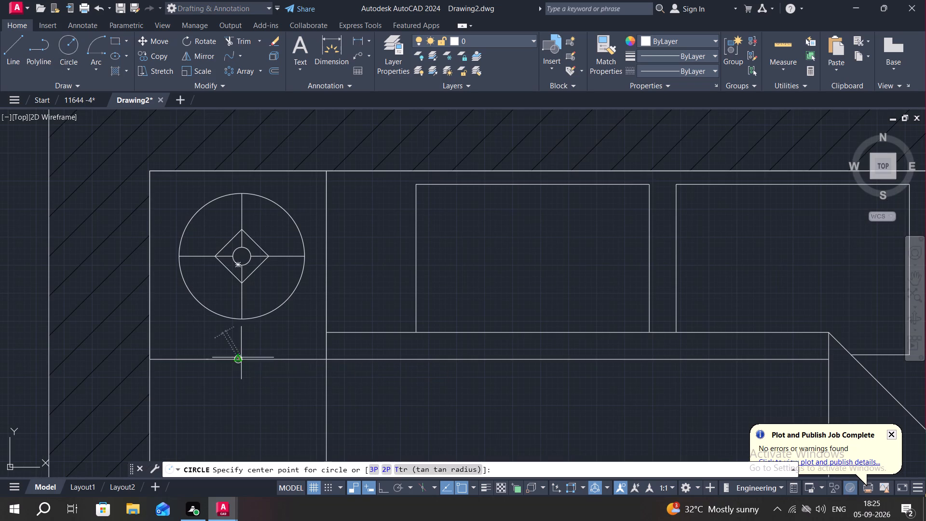
pyautogui.click(253, 378)
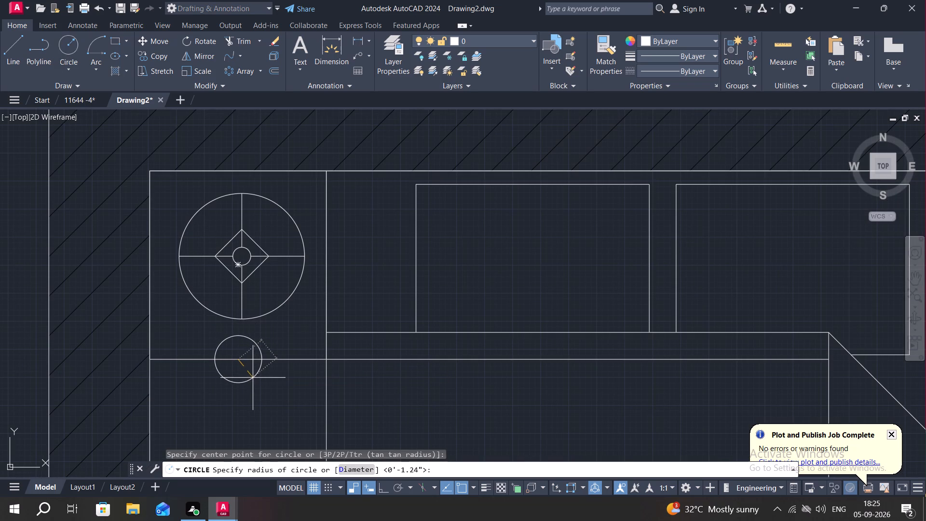
pyautogui.press('Escape')
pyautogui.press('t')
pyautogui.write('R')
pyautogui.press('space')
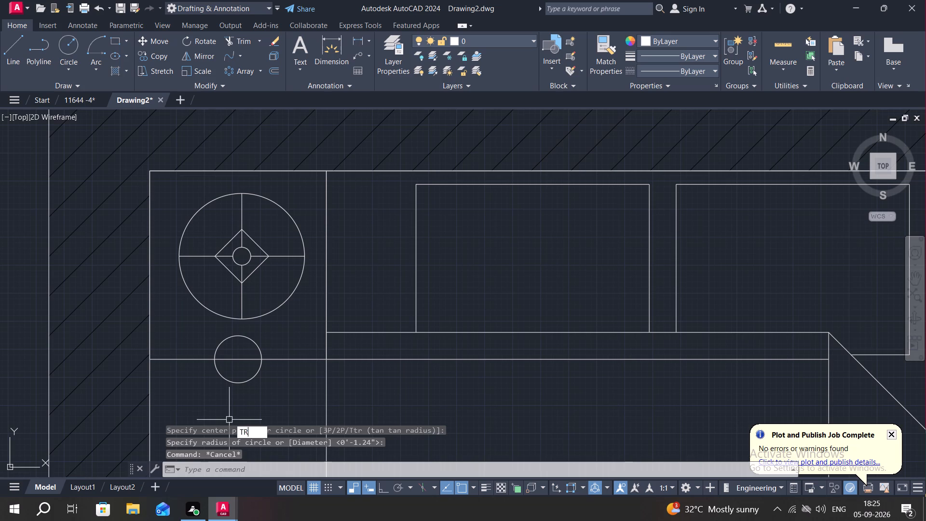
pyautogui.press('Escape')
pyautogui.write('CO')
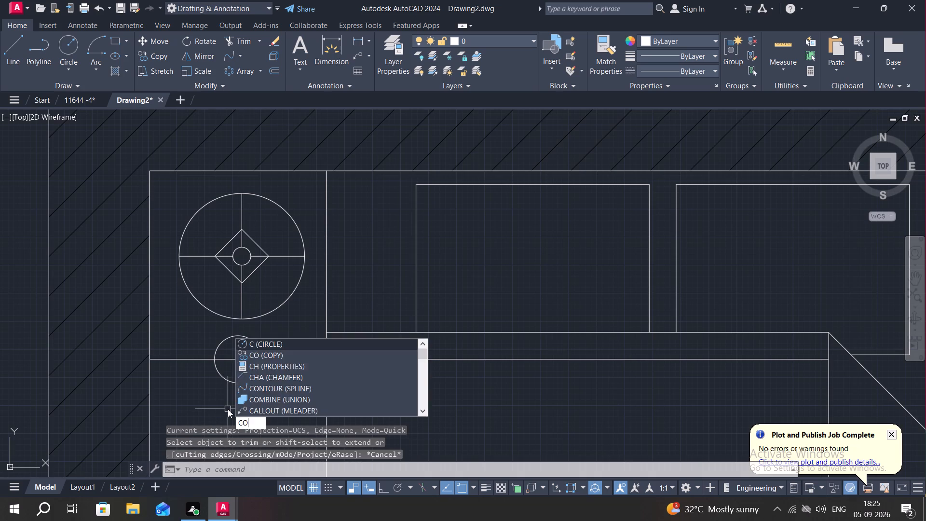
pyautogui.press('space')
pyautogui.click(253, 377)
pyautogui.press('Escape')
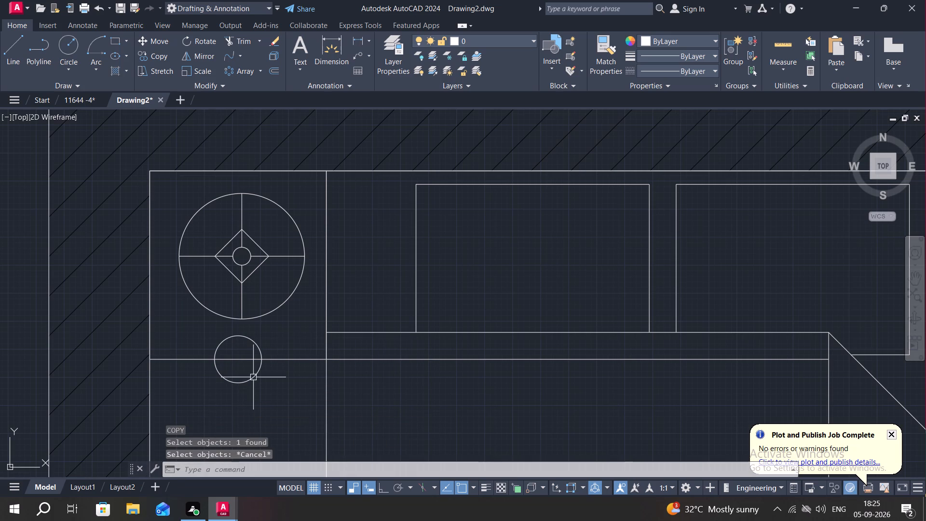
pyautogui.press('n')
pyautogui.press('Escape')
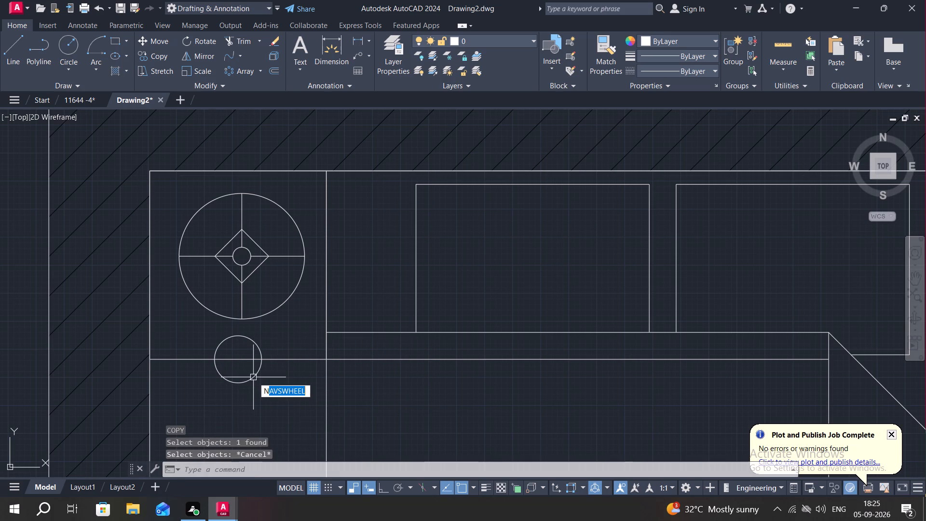
# Copy the small circle in multiple mode, with ortho on, straight across to the lower edge of the northwest bedroom's east nightstand.
pyautogui.click(250, 380)
pyautogui.press('v')
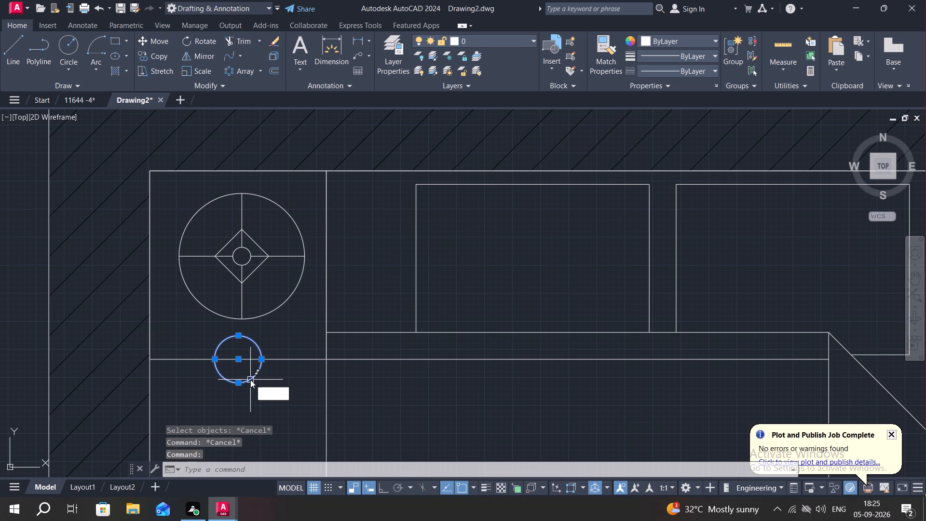
pyautogui.press('Escape')
pyautogui.click(250, 380)
pyautogui.write('CO')
pyautogui.press('space')
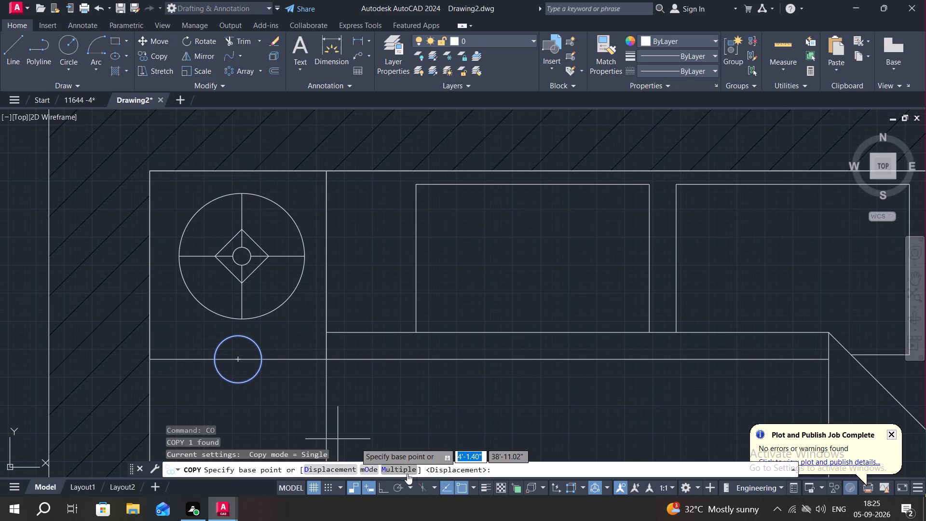
pyautogui.click(382, 466)
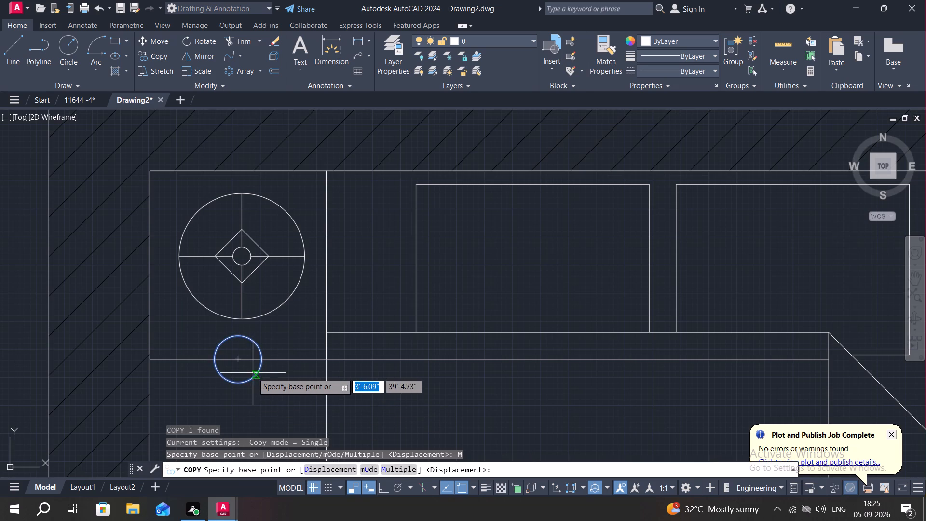
pyautogui.click(256, 375)
pyautogui.moveTo(472, 392); pyautogui.dragTo(279, 403, button='middle')
pyautogui.scroll(-2, 239, 409)
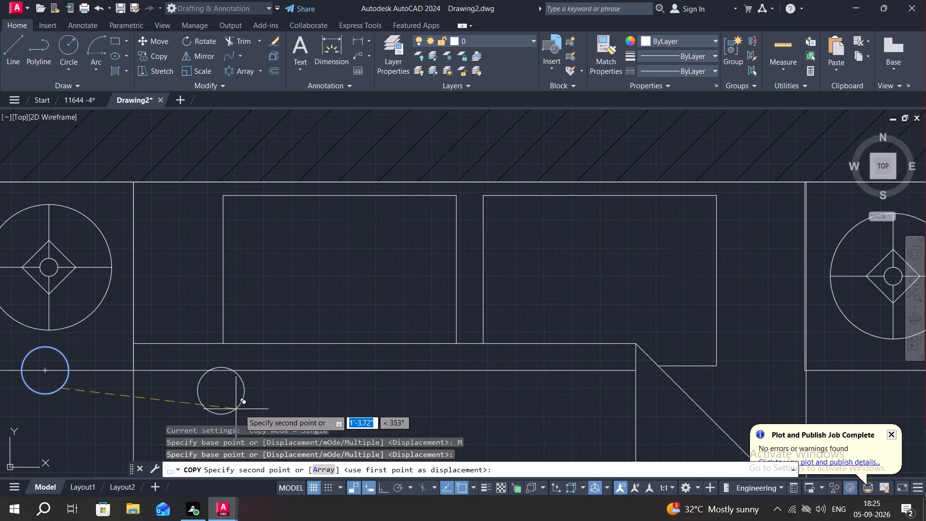
pyautogui.scroll(2, 513, 401)
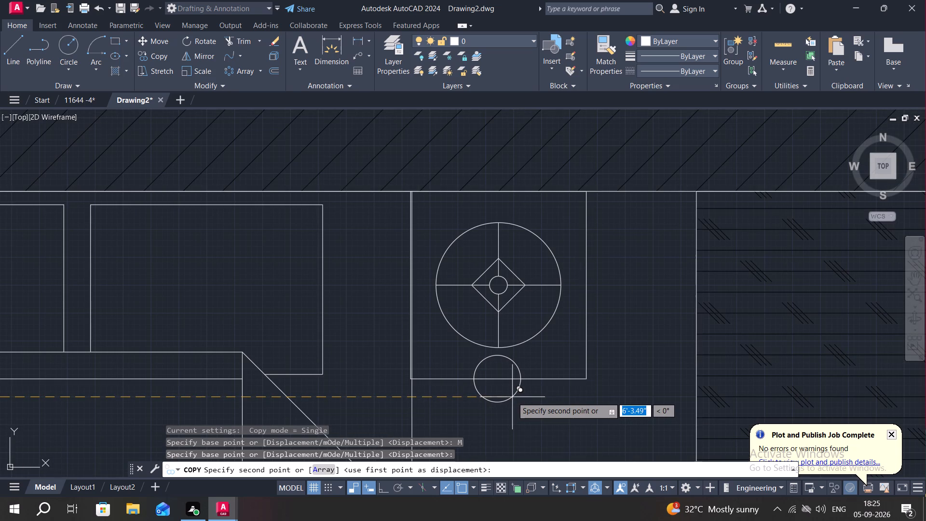
pyautogui.press('F8')
pyautogui.click(512, 397)
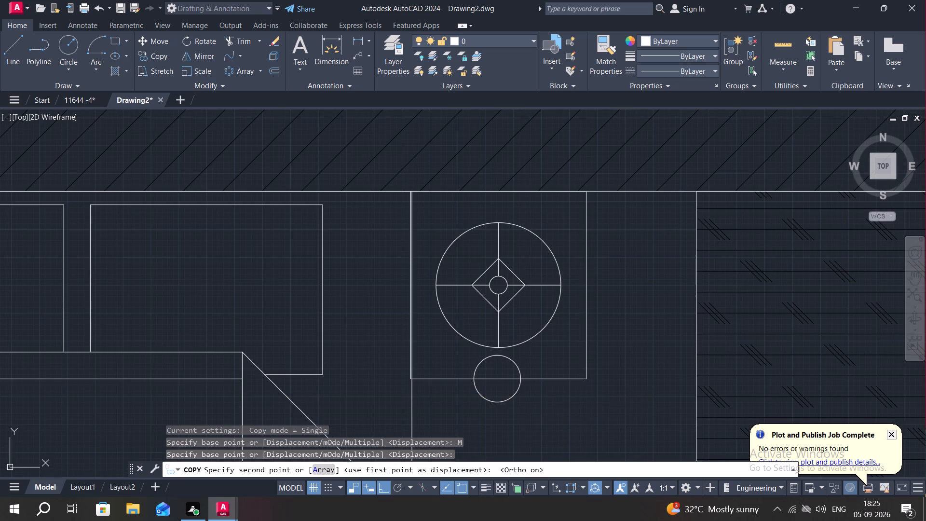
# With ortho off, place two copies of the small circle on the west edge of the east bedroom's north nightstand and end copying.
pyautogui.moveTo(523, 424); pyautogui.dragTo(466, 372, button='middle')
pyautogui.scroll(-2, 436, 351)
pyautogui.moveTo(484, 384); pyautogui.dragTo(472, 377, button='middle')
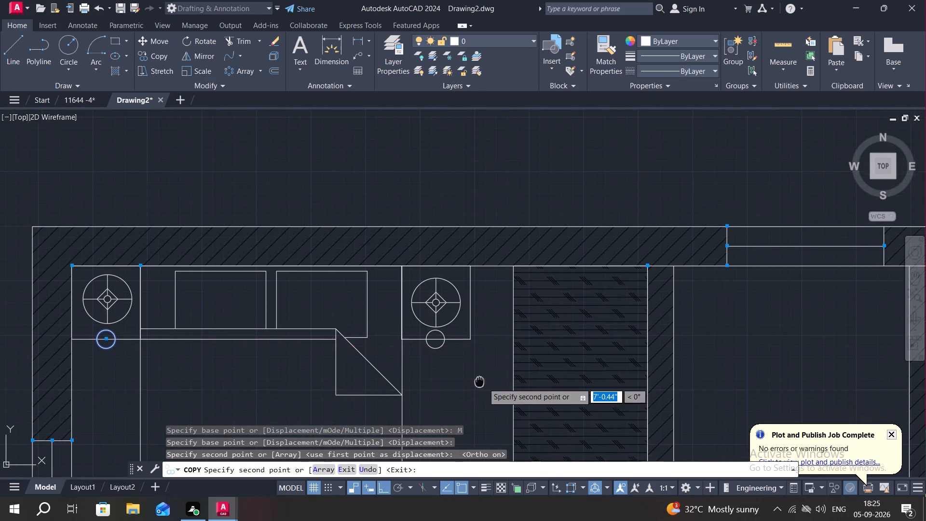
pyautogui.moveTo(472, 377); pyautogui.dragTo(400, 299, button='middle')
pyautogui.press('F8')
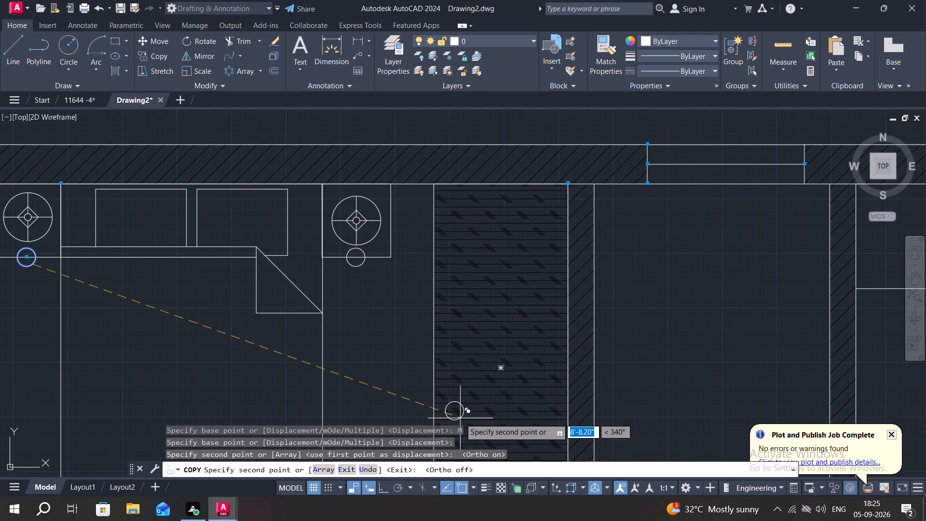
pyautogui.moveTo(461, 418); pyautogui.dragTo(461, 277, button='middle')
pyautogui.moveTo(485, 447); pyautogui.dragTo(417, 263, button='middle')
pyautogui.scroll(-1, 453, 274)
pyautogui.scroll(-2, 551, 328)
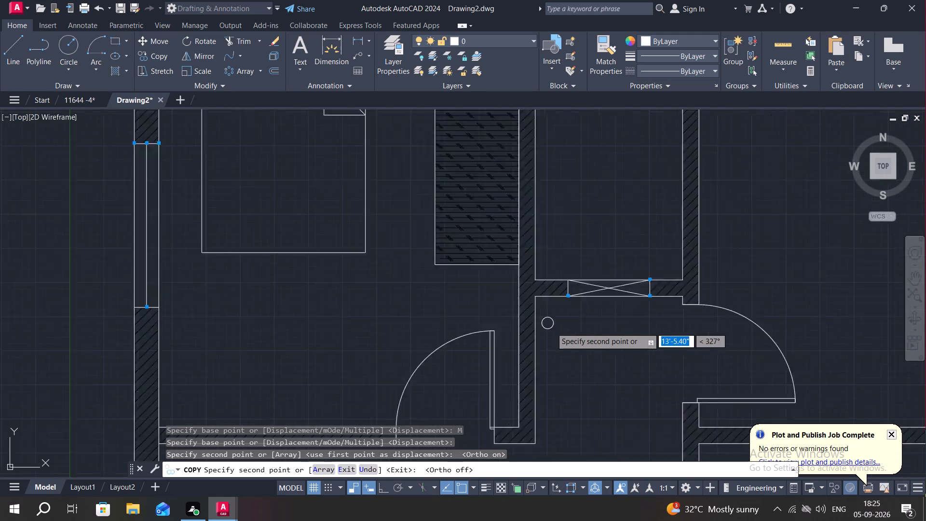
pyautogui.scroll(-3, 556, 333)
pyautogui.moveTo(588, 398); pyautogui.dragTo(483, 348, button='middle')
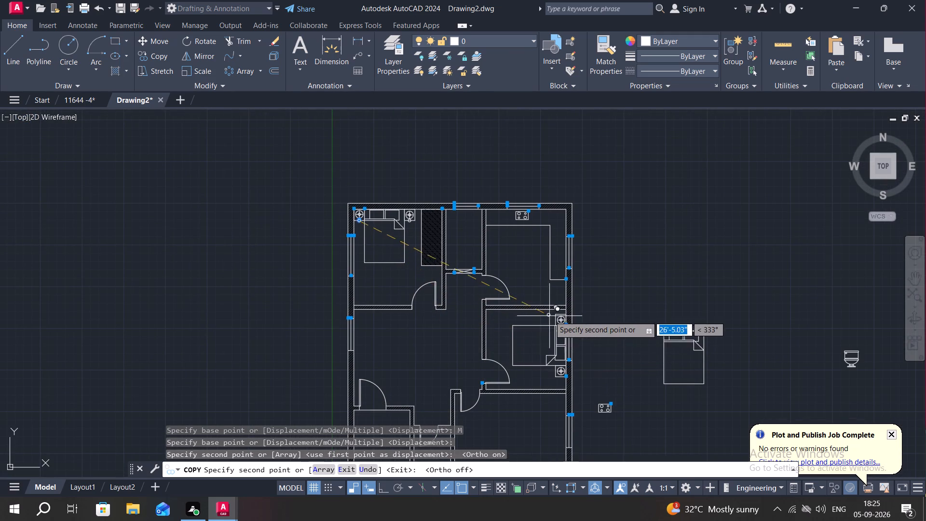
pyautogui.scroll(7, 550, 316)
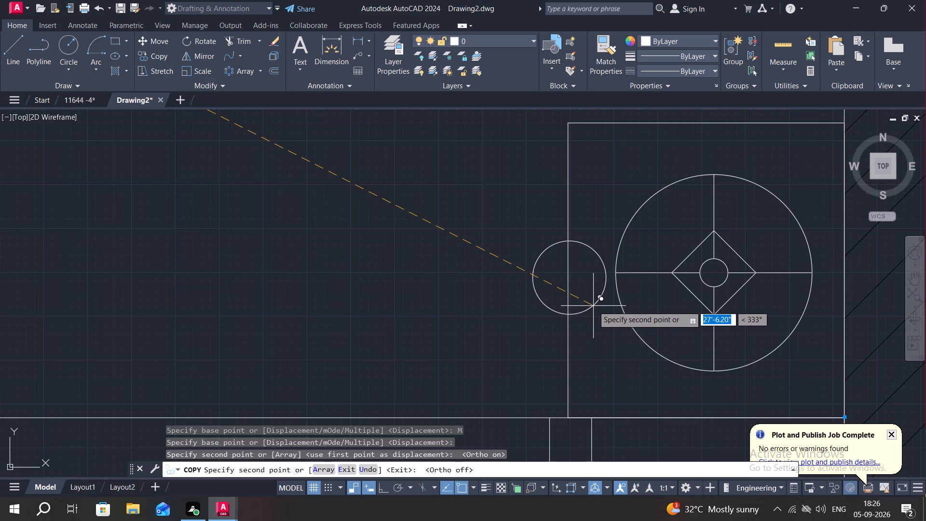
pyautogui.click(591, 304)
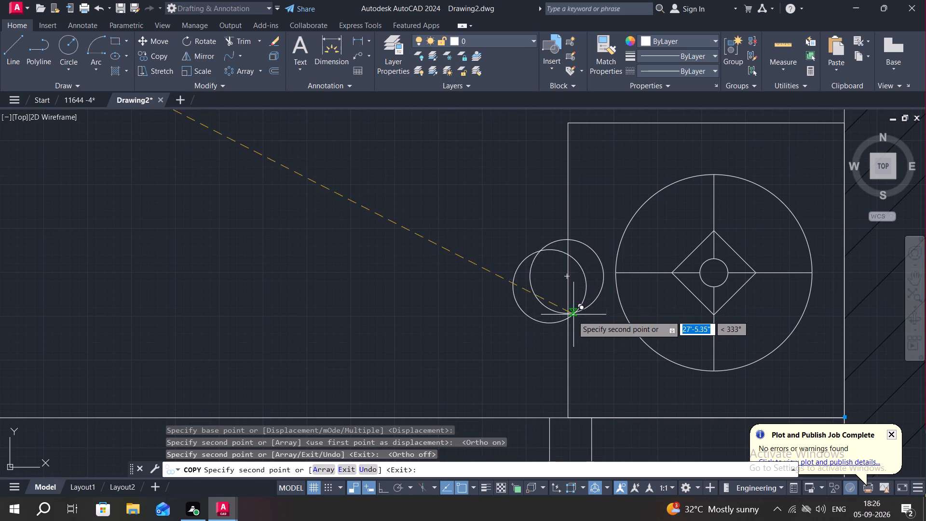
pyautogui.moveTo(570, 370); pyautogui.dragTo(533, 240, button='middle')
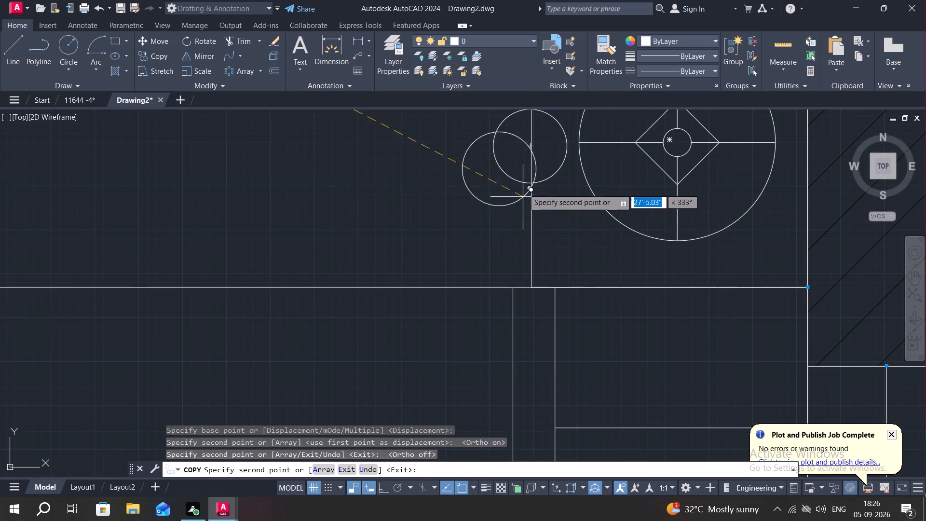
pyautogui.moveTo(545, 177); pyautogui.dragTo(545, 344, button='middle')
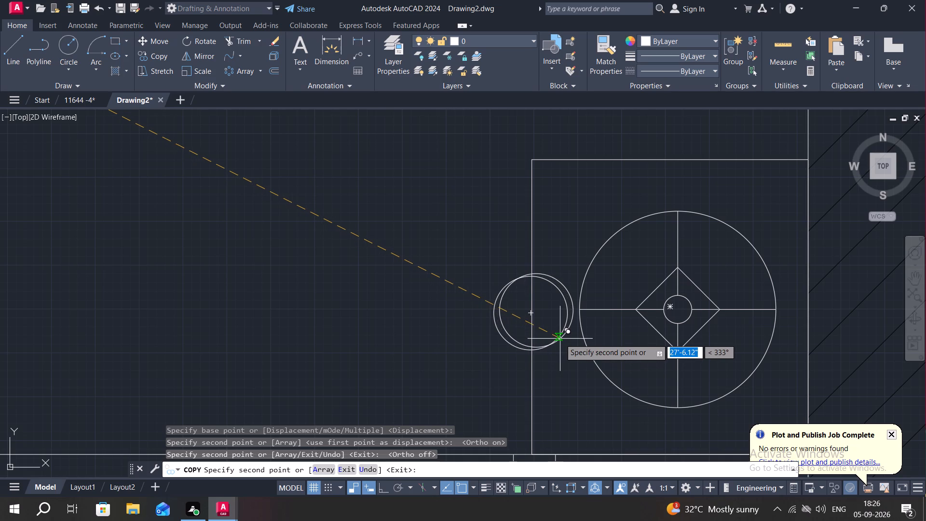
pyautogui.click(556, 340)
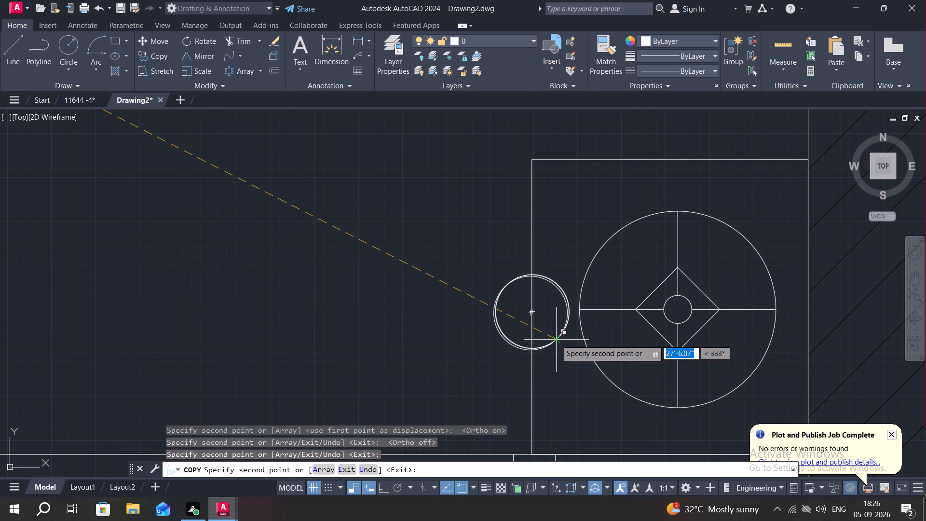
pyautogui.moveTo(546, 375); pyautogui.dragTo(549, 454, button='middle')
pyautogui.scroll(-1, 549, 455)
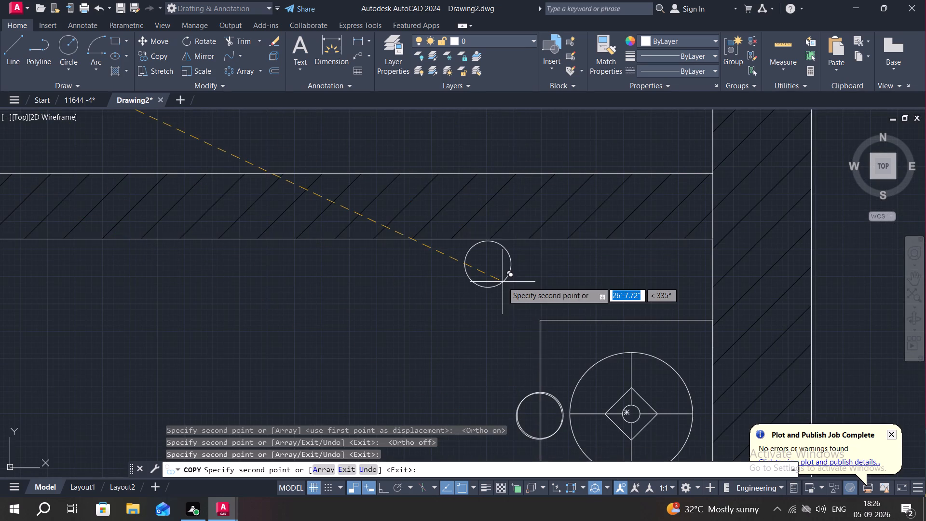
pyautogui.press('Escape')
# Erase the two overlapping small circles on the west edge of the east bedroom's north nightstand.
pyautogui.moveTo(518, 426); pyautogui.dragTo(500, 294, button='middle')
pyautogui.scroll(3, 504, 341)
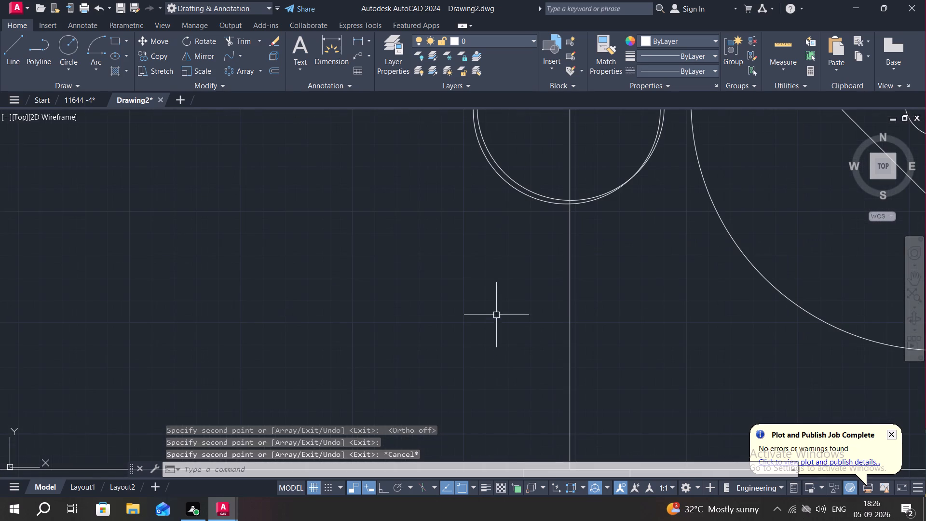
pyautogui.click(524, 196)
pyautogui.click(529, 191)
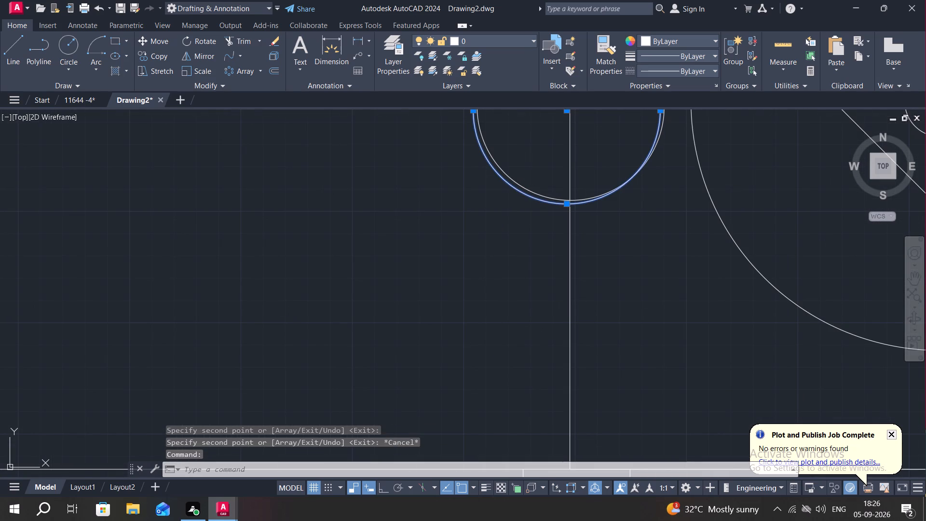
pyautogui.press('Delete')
# Draw a circle of about 1.7 inches radius centred on the west edge of the east bedroom's north nightstand, beside its lamp.
pyautogui.moveTo(529, 191); pyautogui.dragTo(543, 306, button='middle')
pyautogui.scroll(-2, 543, 307)
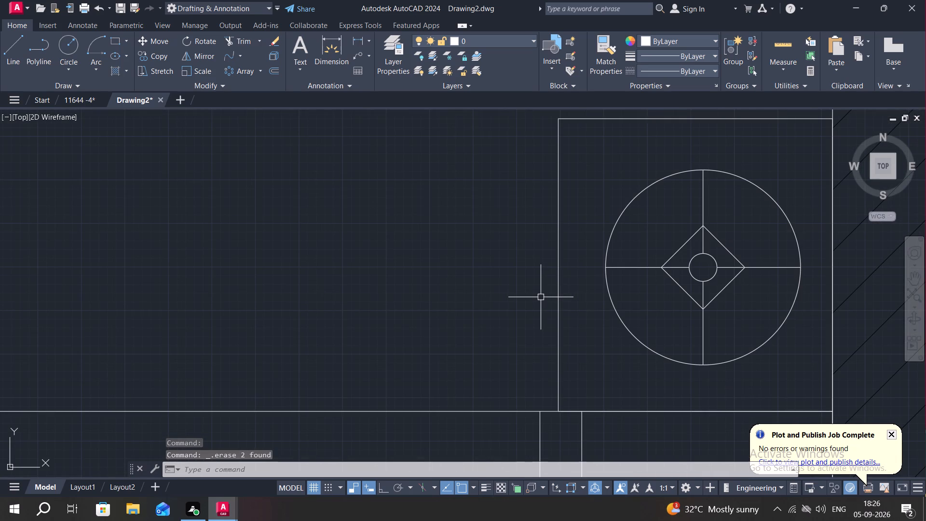
pyautogui.press('c')
pyautogui.press('space')
pyautogui.click(558, 266)
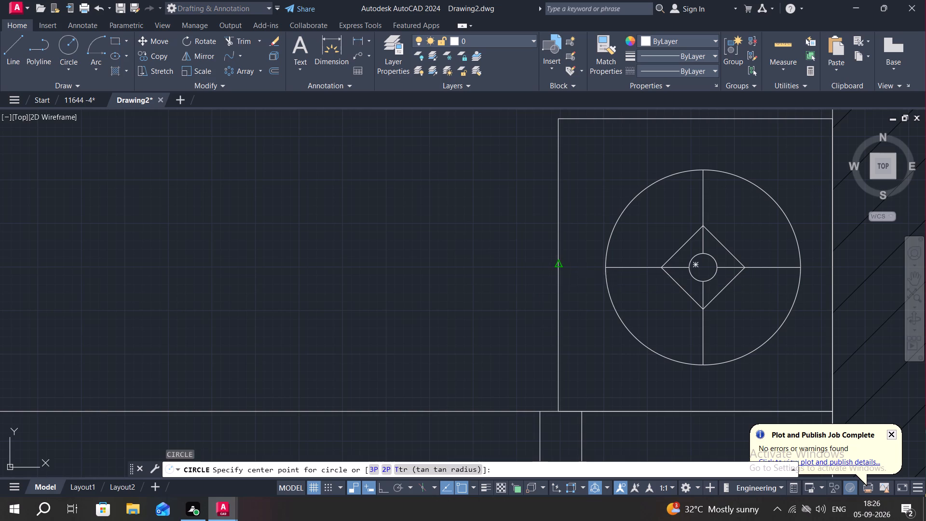
pyautogui.click(566, 294)
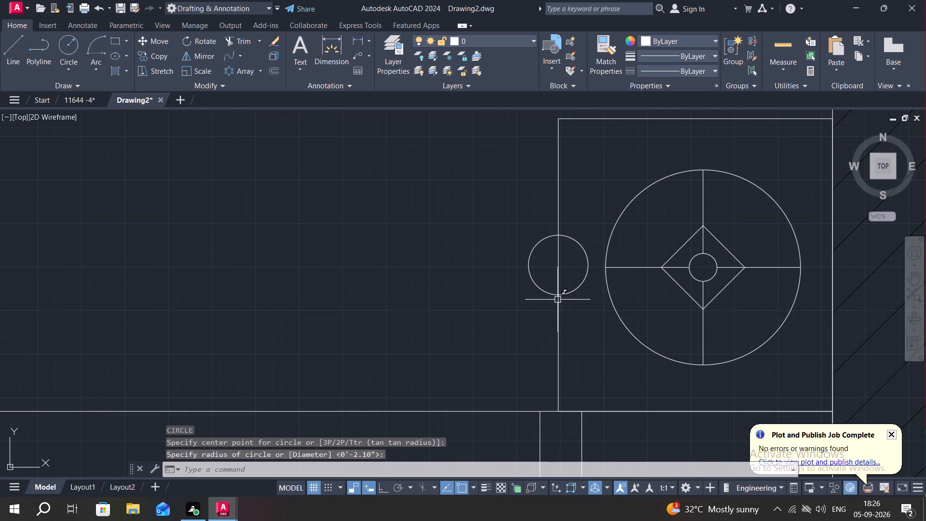
# Copy the new circle, with ortho on, straight down to the west edge of the same bed's south nightstand.
pyautogui.write('CO')
pyautogui.press('space')
pyautogui.click(565, 295)
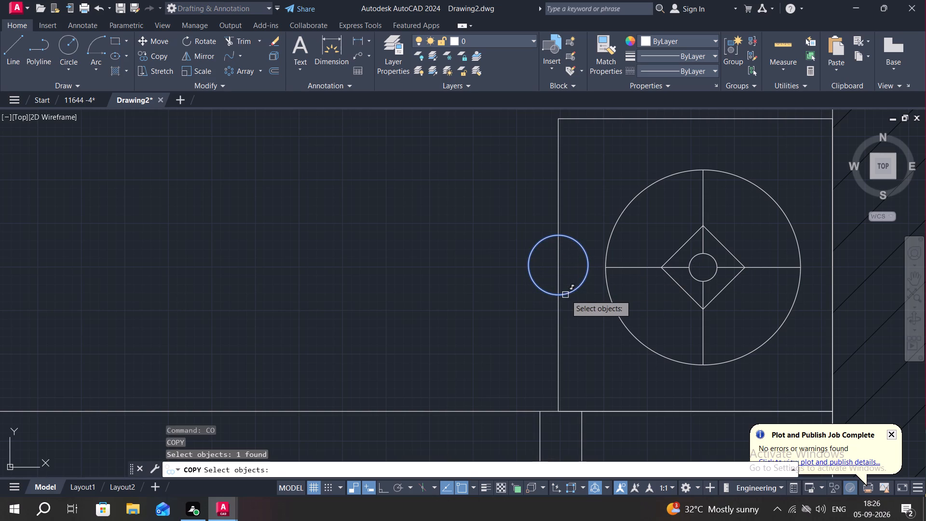
pyautogui.rightClick(566, 294)
pyautogui.press('F8')
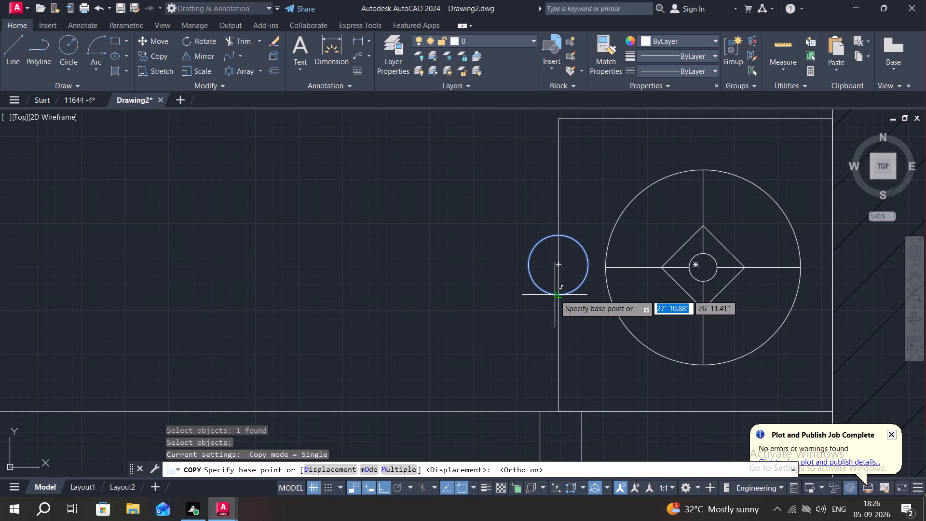
pyautogui.click(559, 297)
pyautogui.moveTo(560, 356); pyautogui.dragTo(541, 185, button='middle')
pyautogui.scroll(-2, 538, 332)
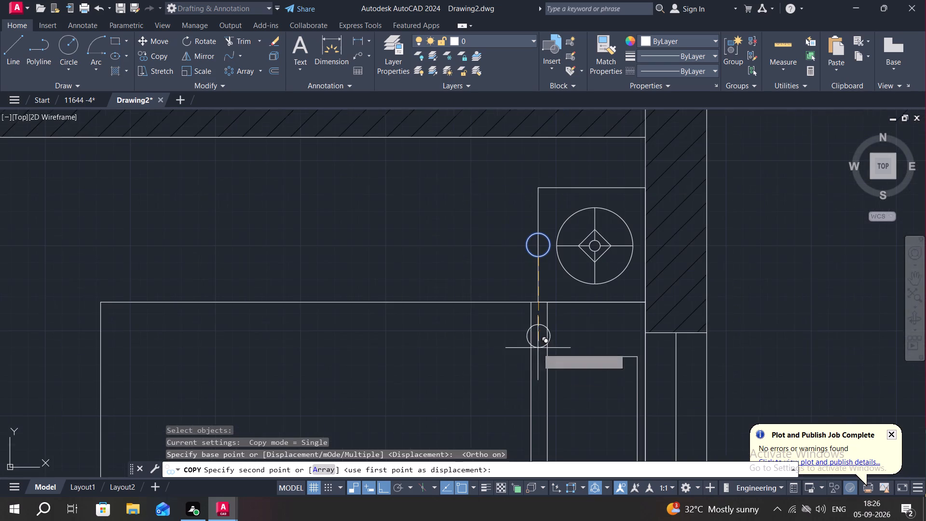
pyautogui.moveTo(536, 371); pyautogui.dragTo(527, 121, button='middle')
pyautogui.scroll(-2, 526, 288)
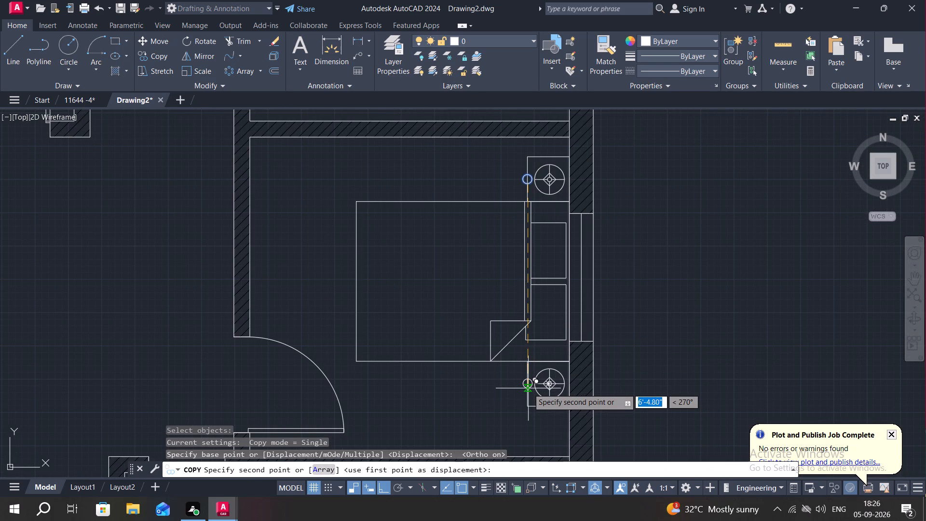
pyautogui.click(530, 389)
pyautogui.press('Escape')
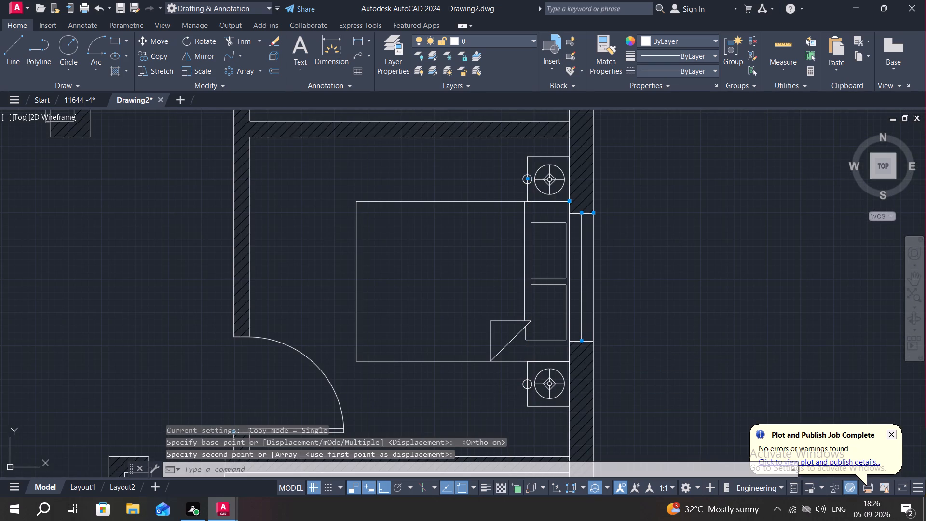
# Trim the outer half of the circle and the edge segment inside it on both east bedroom nightstands, leaving semicircular notches.
pyautogui.write('TR')
pyautogui.press('space')
pyautogui.scroll(4, 524, 384)
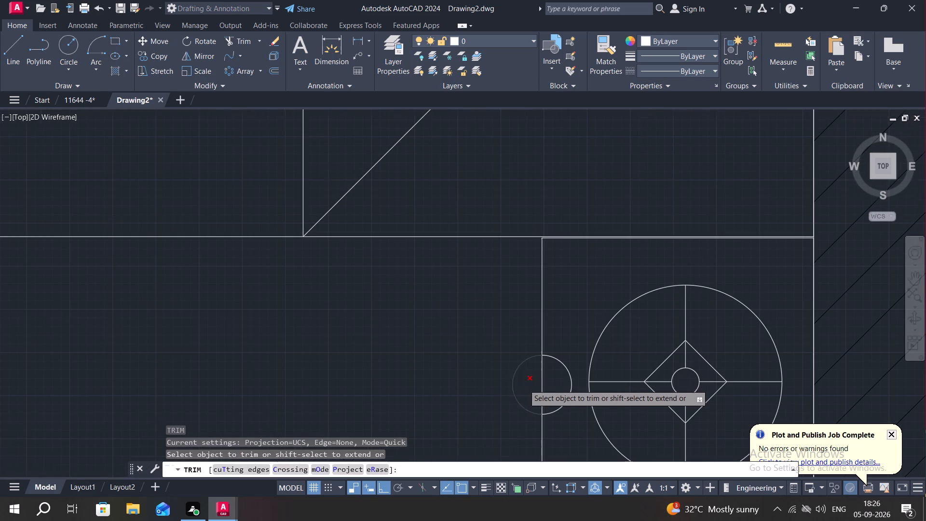
pyautogui.click(515, 376)
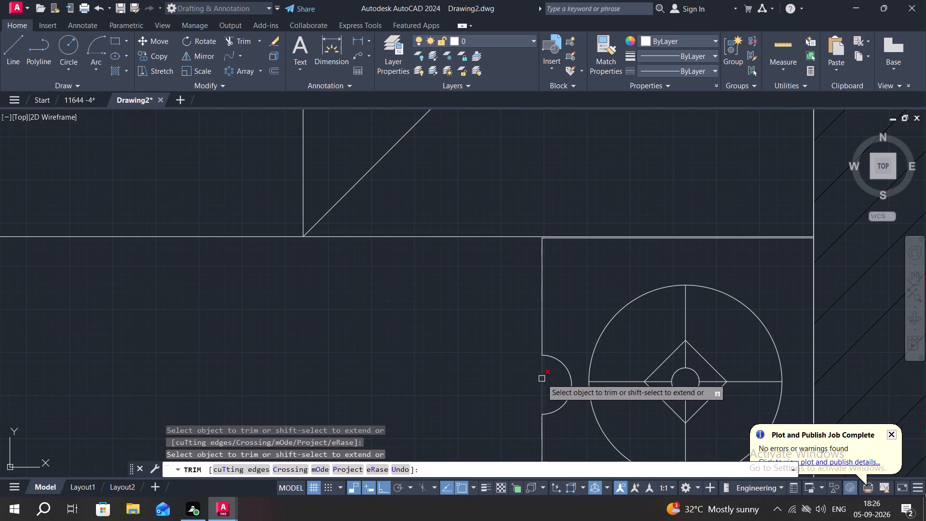
pyautogui.click(542, 379)
pyautogui.scroll(-4, 422, 390)
pyautogui.moveTo(420, 221); pyautogui.dragTo(474, 379, button='middle')
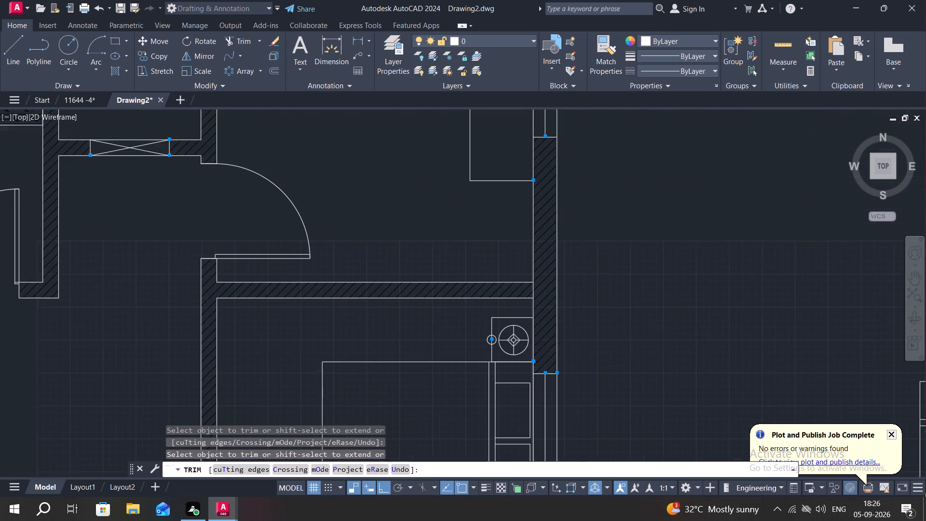
pyautogui.scroll(4, 488, 339)
pyautogui.click(484, 343)
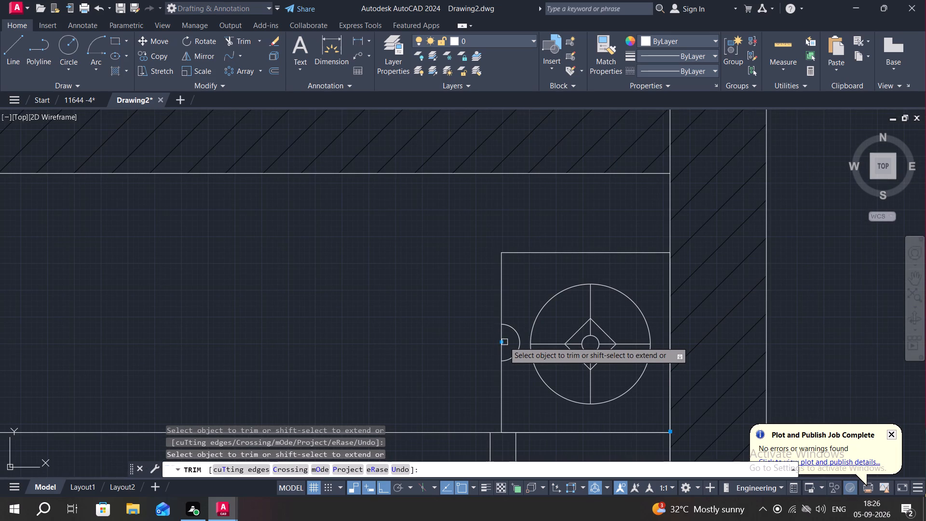
pyautogui.click(503, 341)
# Trim the lower half of the circle and the edge segment inside it on both northwest bedroom nightstands, leaving semicircular notches.
pyautogui.scroll(-2, 415, 341)
pyautogui.moveTo(267, 313); pyautogui.dragTo(723, 459, button='middle')
pyautogui.scroll(-3, 544, 436)
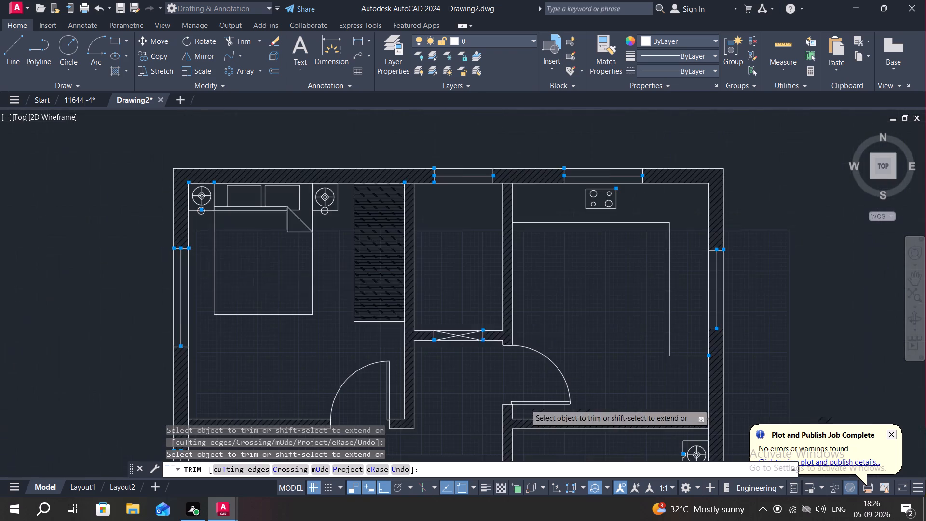
pyautogui.moveTo(132, 239); pyautogui.dragTo(305, 268, button='middle')
pyautogui.scroll(3, 378, 240)
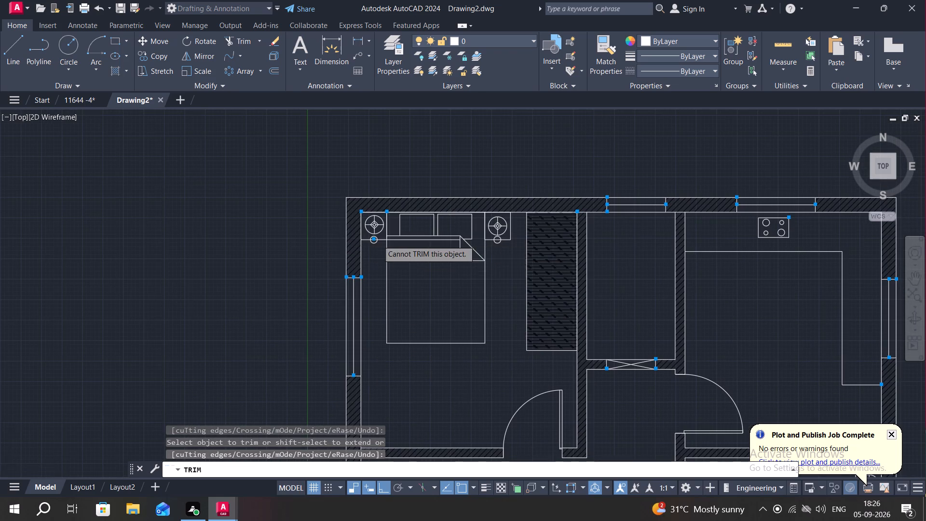
pyautogui.scroll(1, 378, 240)
pyautogui.click(352, 250)
pyautogui.click(354, 238)
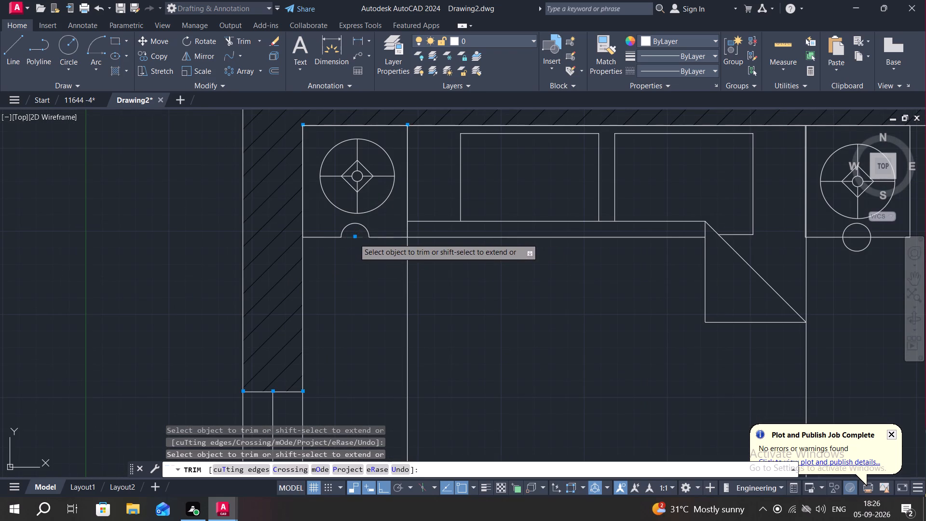
pyautogui.scroll(-3, 483, 347)
pyautogui.scroll(3, 629, 307)
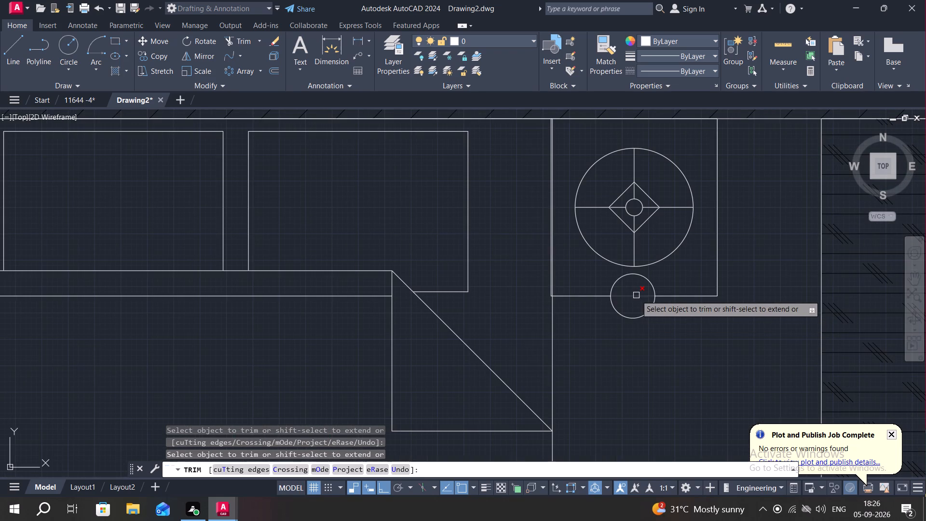
pyautogui.click(636, 295)
pyautogui.click(636, 315)
pyautogui.scroll(-2, 612, 331)
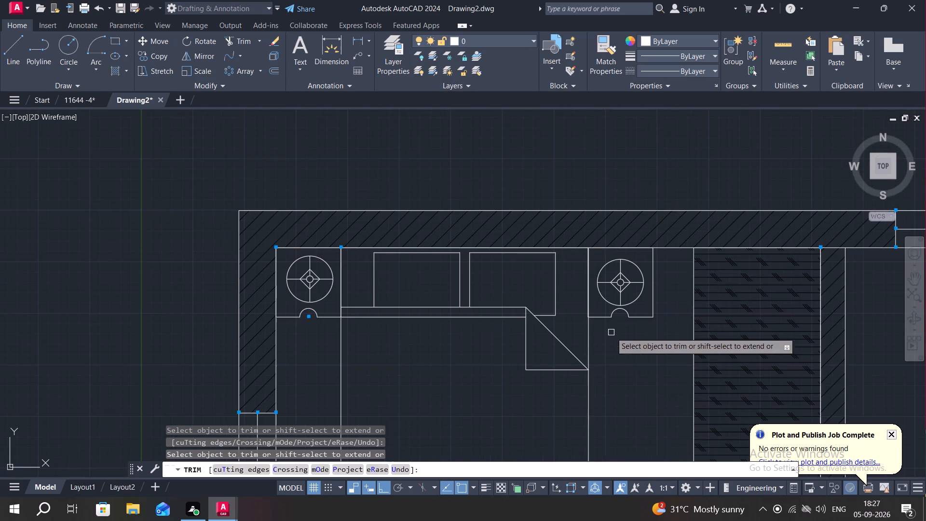
# Trim the leftover line segments along the west edge and southwest corner of the northwest bedroom's east nightstand.
pyautogui.middleClick(612, 332)
pyautogui.scroll(4, 577, 301)
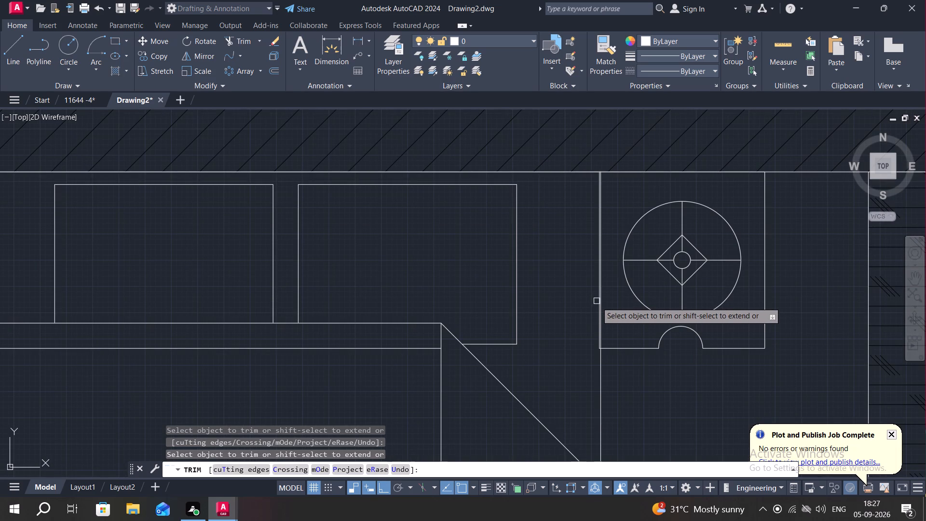
pyautogui.click(597, 303)
pyautogui.scroll(3, 593, 351)
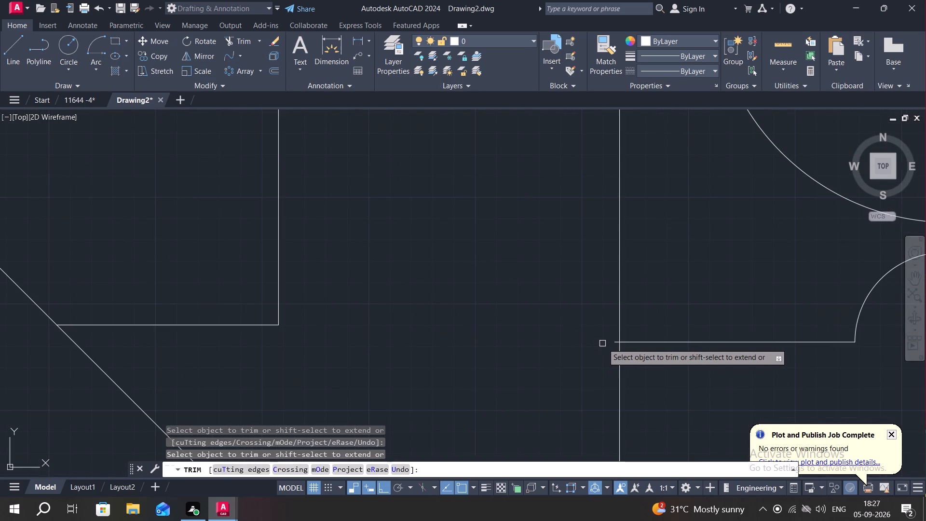
pyautogui.click(613, 341)
pyautogui.scroll(-3, 561, 315)
pyautogui.moveTo(508, 187); pyautogui.dragTo(533, 398, button='middle')
pyautogui.scroll(2, 584, 283)
pyautogui.scroll(-2, 577, 297)
pyautogui.press('Escape')
pyautogui.scroll(-7, 566, 353)
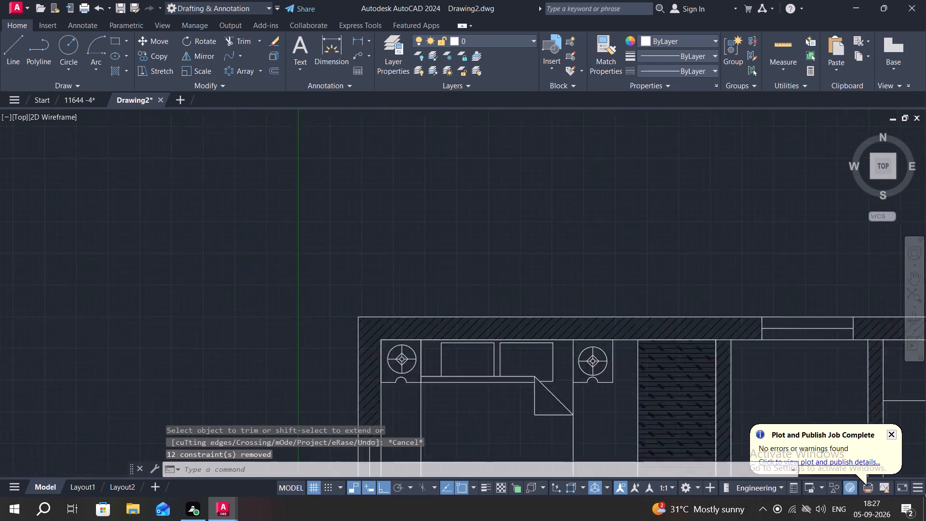
# Look over the whole floor plan, from the northwest bedroom across the other rooms to the southwest entrance room.
pyautogui.moveTo(590, 407); pyautogui.dragTo(505, 363, button='middle')
pyautogui.scroll(-1, 735, 411)
pyautogui.moveTo(705, 397); pyautogui.dragTo(686, 378, button='middle')
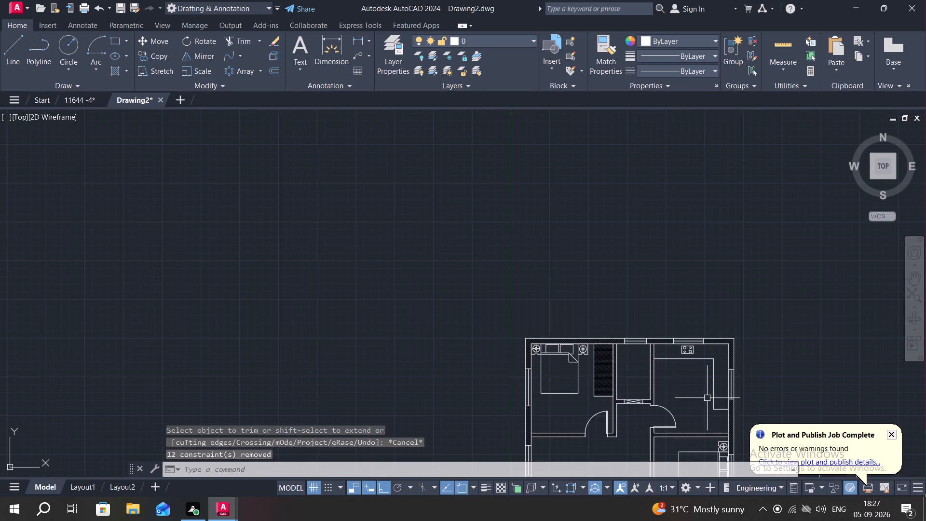
pyautogui.moveTo(686, 378); pyautogui.dragTo(596, 224, button='middle')
pyautogui.scroll(2, 615, 277)
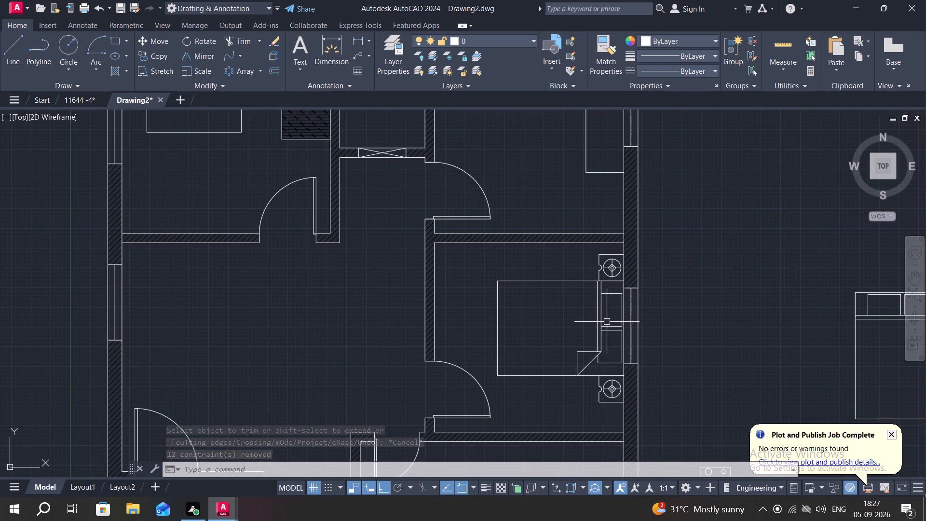
pyautogui.press('Escape')
pyautogui.press('Escape')
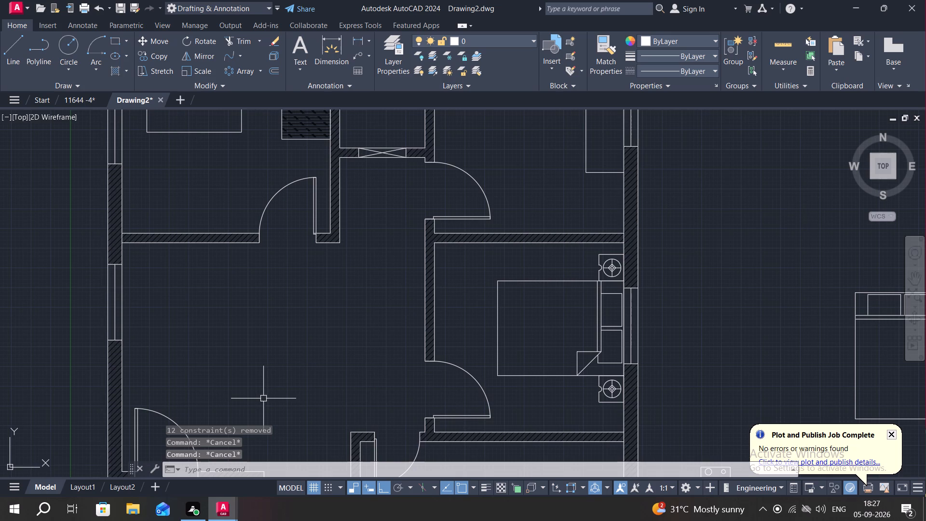
pyautogui.scroll(-2, 436, 379)
pyautogui.moveTo(581, 340); pyautogui.dragTo(530, 291, button='middle')
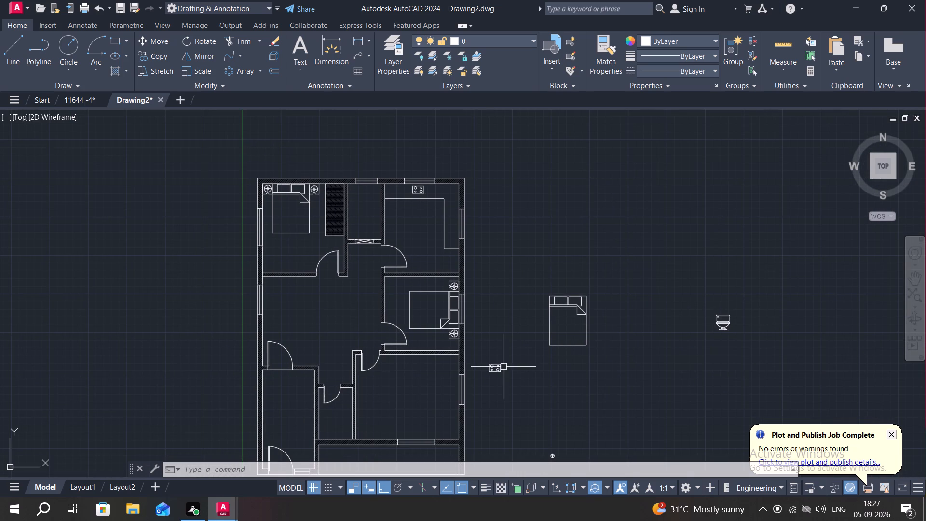
pyautogui.moveTo(495, 370); pyautogui.dragTo(587, 312, button='middle')
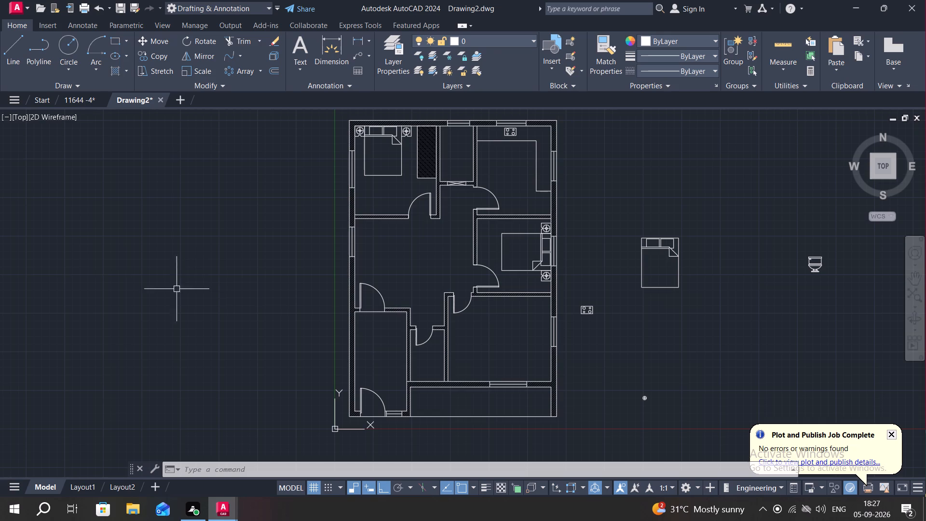
pyautogui.moveTo(384, 314); pyautogui.dragTo(431, 300, button='middle')
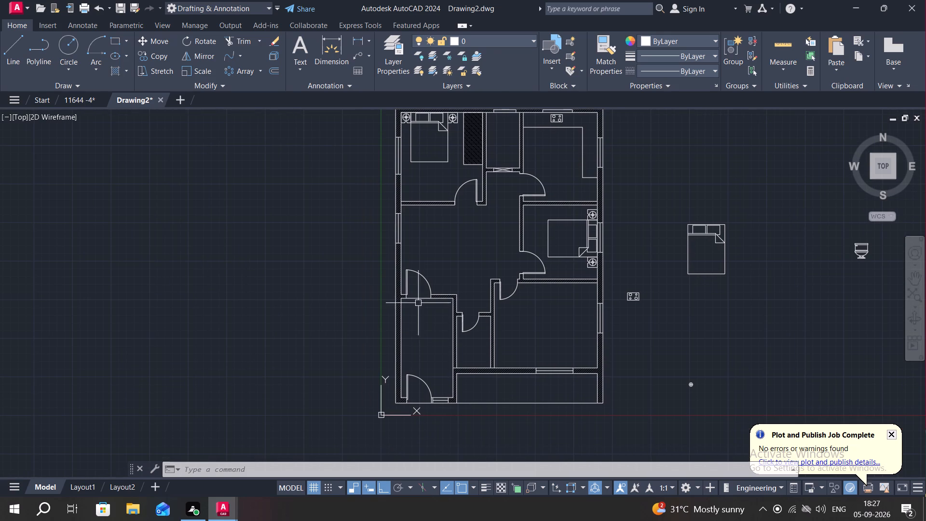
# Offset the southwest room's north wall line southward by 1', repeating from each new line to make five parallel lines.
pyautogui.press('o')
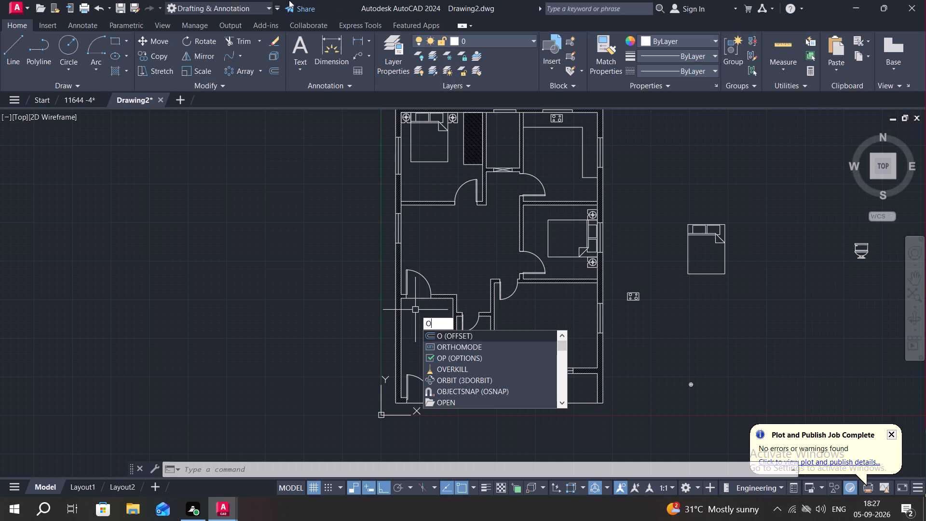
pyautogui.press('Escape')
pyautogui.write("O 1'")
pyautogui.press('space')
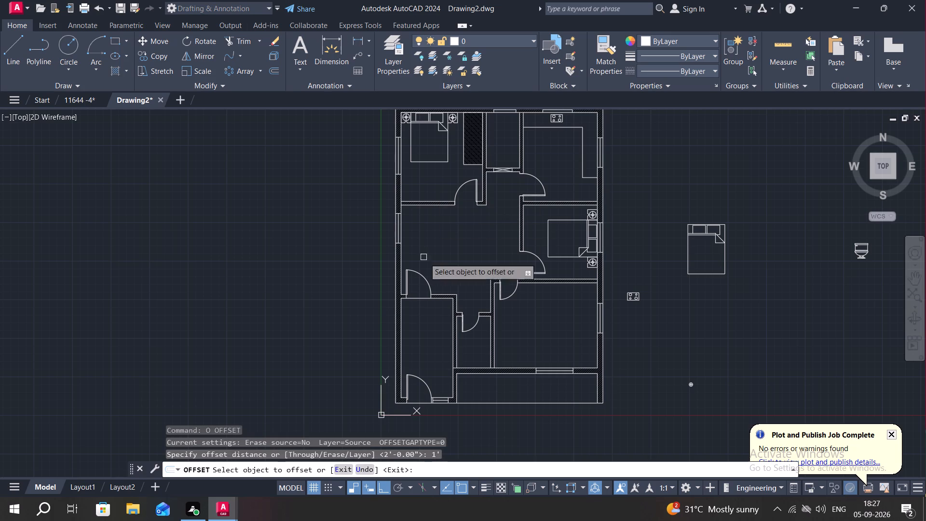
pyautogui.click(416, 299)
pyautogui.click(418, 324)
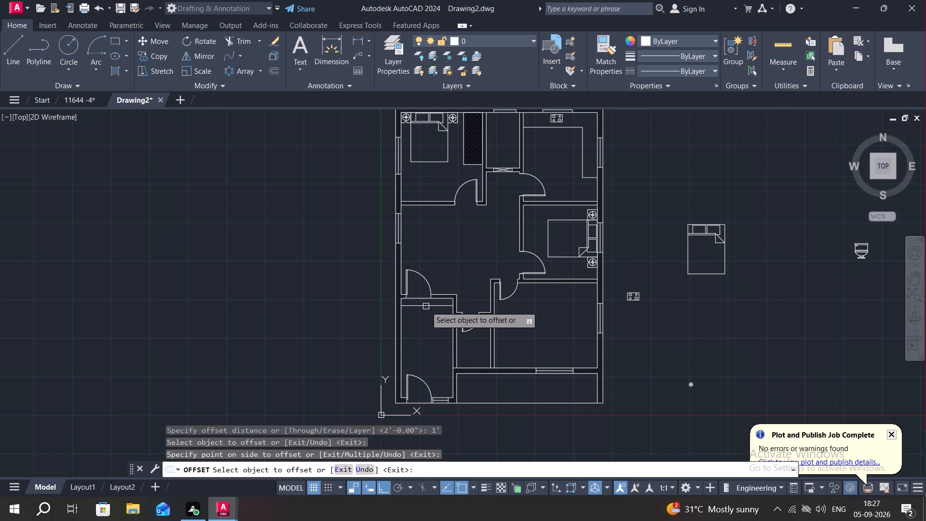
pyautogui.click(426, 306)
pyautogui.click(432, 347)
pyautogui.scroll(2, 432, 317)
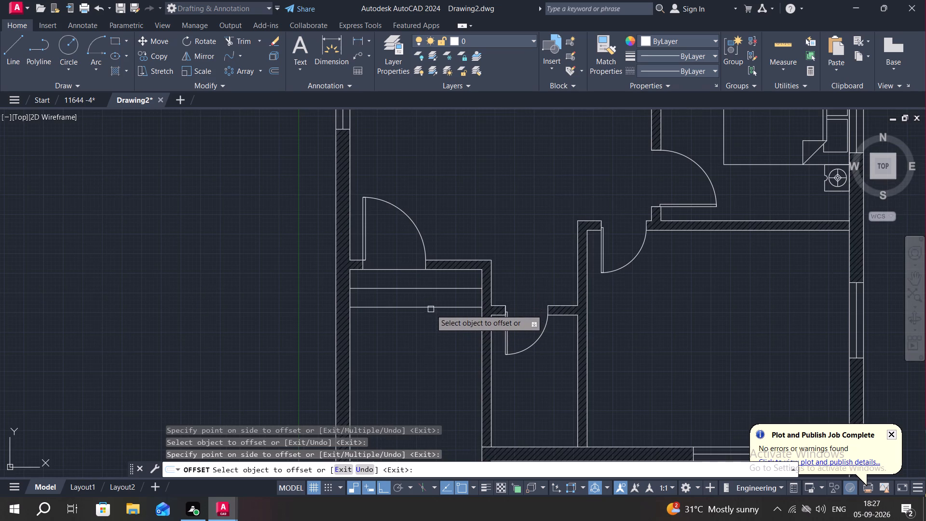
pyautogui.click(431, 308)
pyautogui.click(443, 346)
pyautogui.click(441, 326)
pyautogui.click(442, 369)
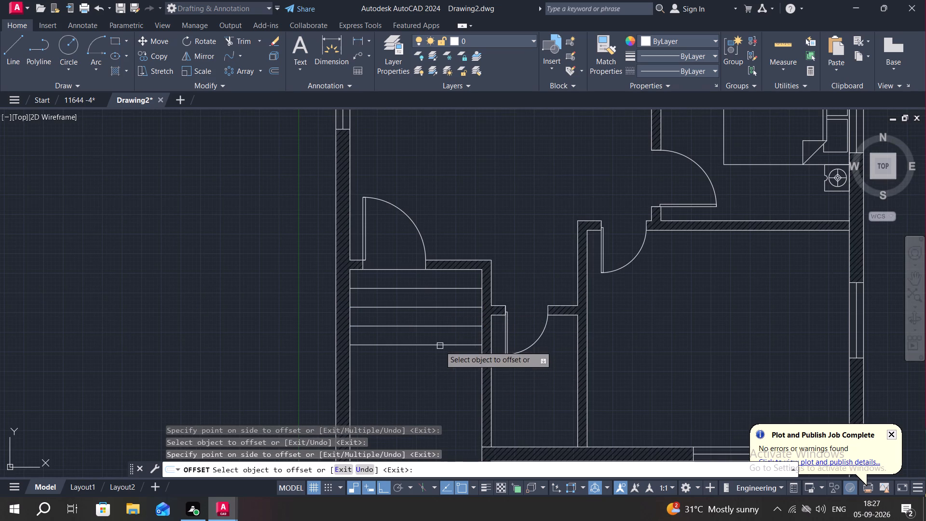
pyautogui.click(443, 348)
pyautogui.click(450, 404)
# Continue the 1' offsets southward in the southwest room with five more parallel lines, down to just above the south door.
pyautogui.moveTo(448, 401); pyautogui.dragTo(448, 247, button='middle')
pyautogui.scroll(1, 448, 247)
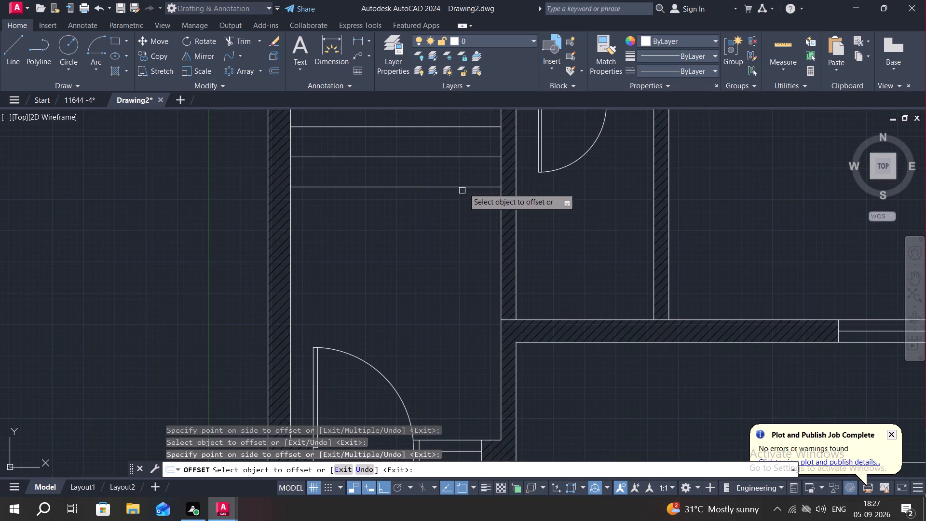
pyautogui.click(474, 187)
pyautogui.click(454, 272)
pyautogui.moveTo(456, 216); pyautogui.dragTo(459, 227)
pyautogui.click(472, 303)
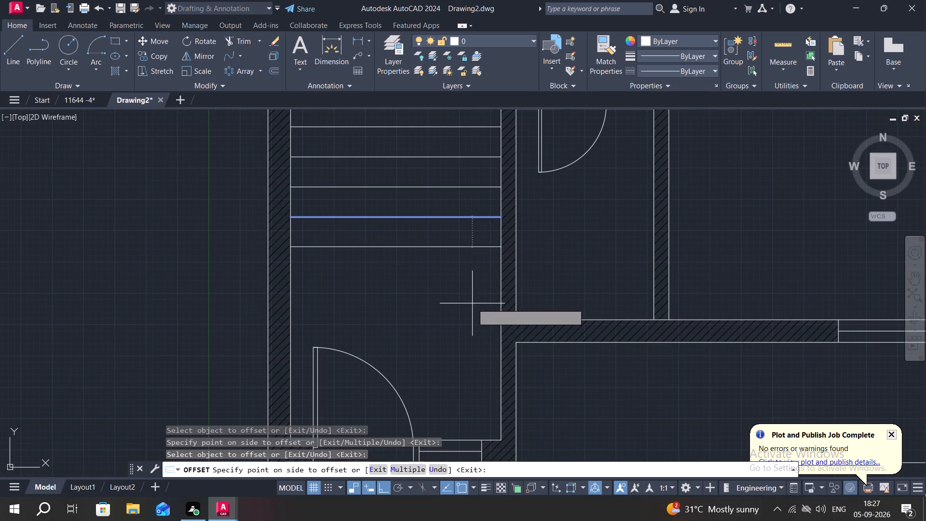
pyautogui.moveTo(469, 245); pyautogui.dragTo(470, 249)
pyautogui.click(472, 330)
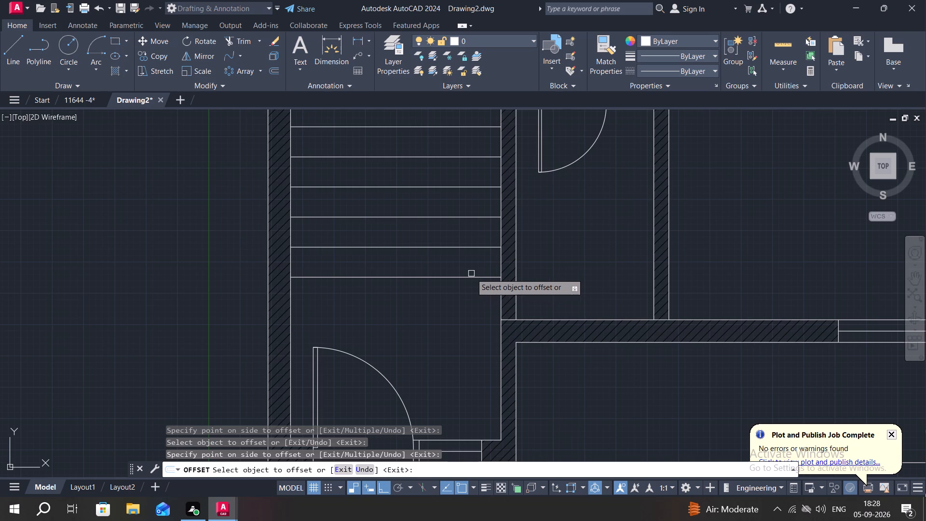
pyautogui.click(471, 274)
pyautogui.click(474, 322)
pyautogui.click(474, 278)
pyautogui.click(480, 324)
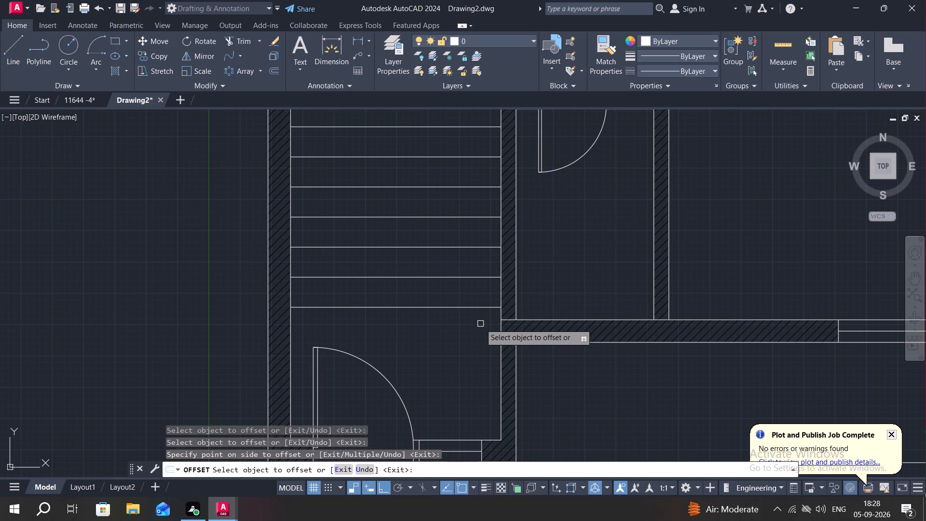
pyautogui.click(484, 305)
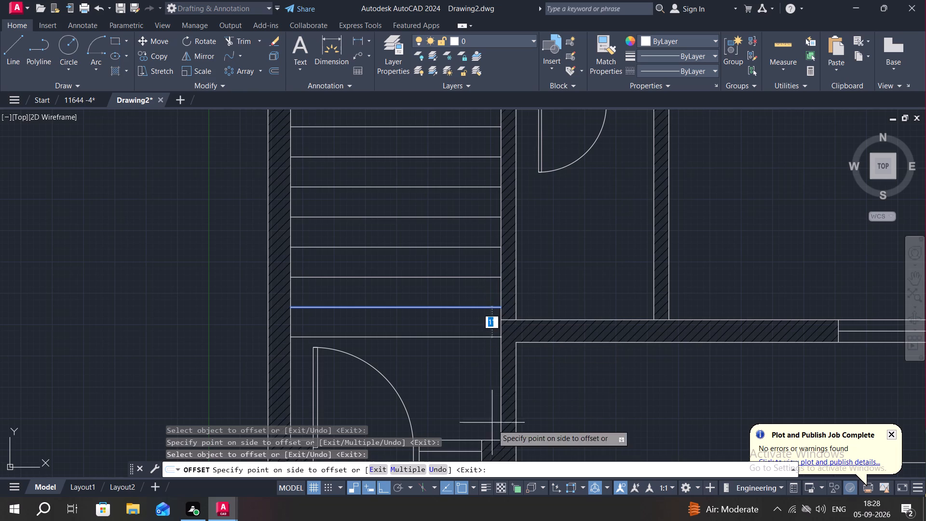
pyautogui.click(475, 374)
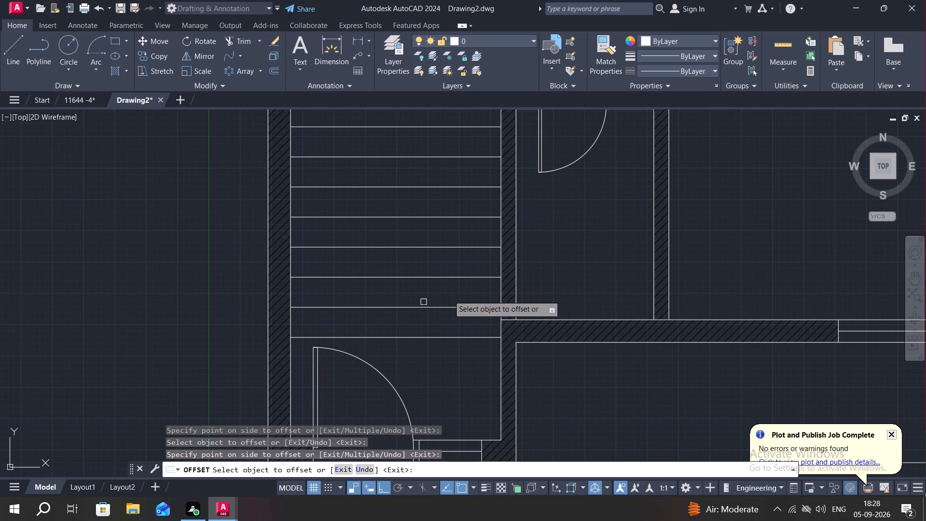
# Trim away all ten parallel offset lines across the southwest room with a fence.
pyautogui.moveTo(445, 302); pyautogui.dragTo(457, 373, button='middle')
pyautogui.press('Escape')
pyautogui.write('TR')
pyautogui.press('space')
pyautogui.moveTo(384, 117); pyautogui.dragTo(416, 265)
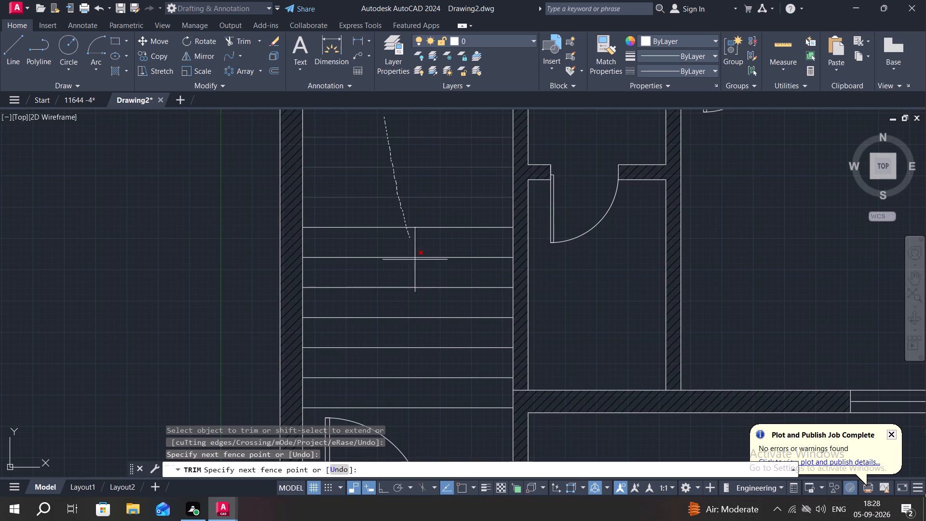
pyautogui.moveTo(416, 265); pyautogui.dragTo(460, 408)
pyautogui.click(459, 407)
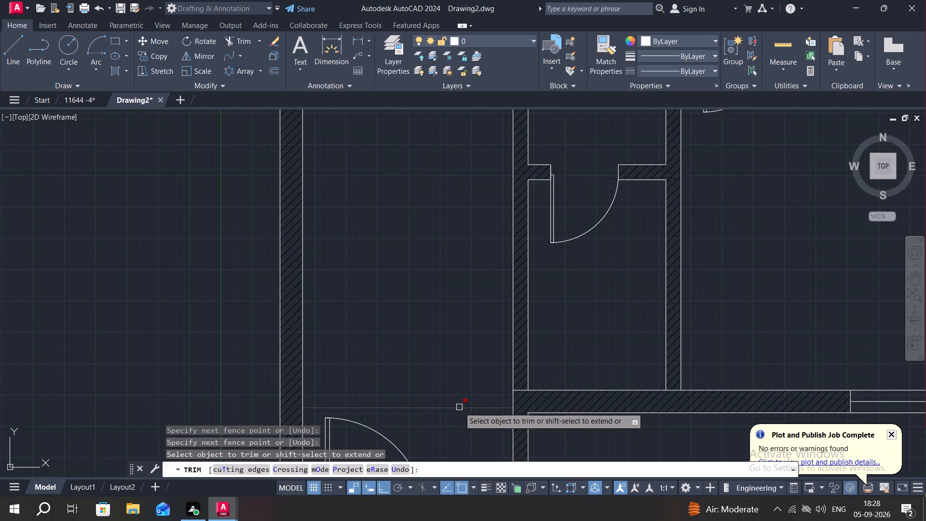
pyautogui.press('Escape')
# Extend both face lines of the adjoining horizontal wall westward across the southwest room to its west wall.
pyautogui.write('EX')
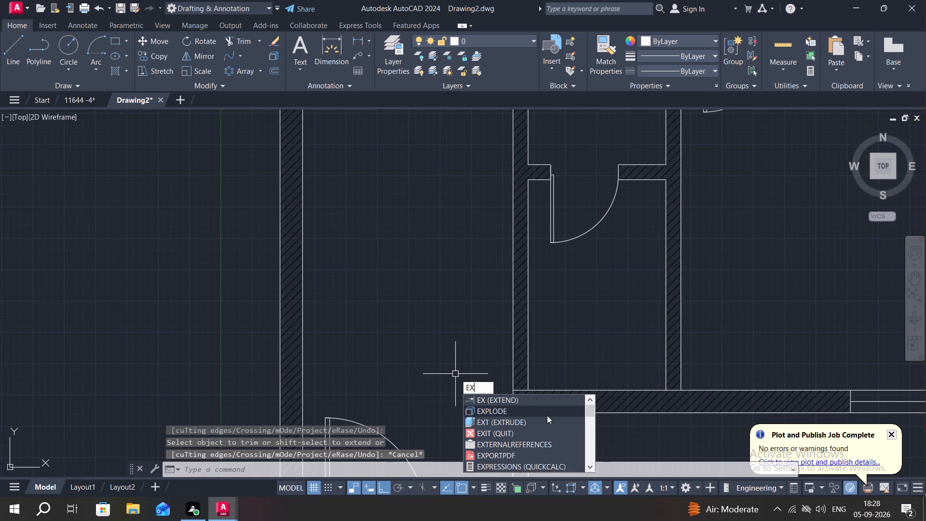
pyautogui.click(534, 403)
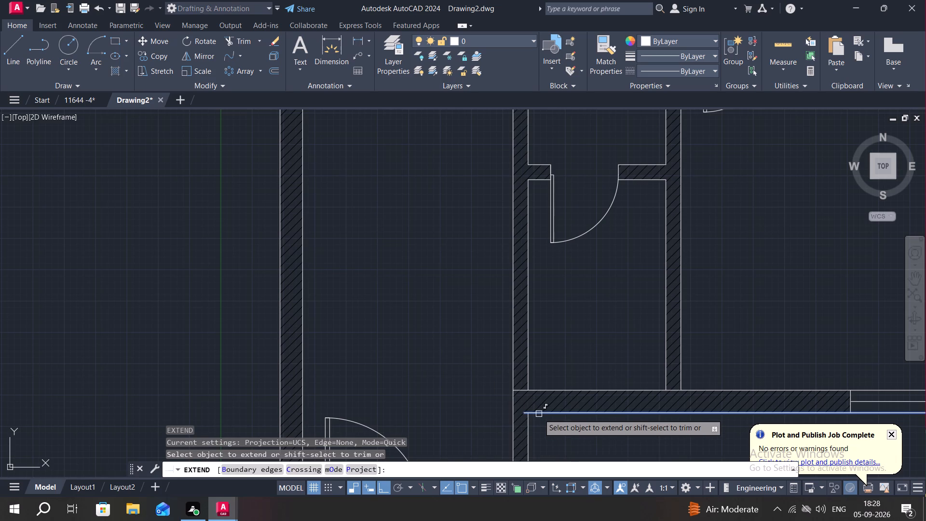
pyautogui.click(539, 414)
pyautogui.click(535, 413)
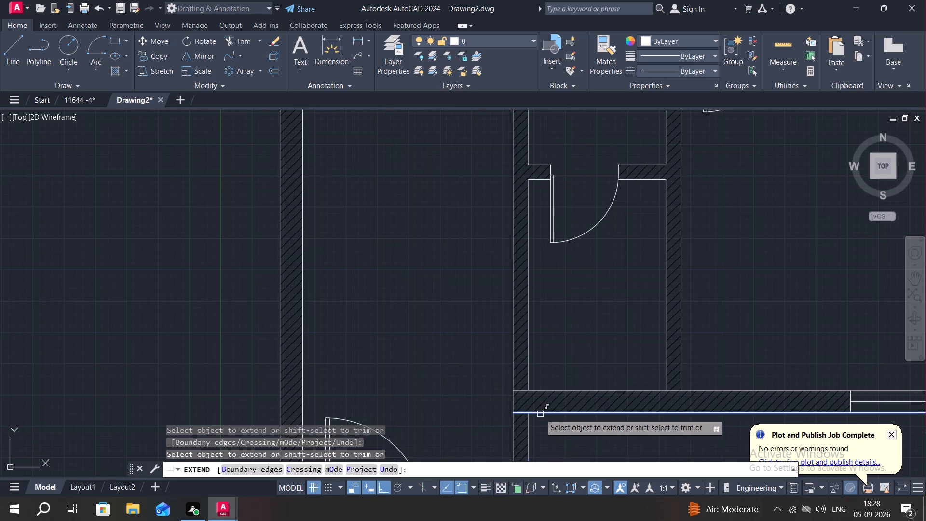
pyautogui.click(540, 414)
pyautogui.click(536, 414)
pyautogui.click(536, 387)
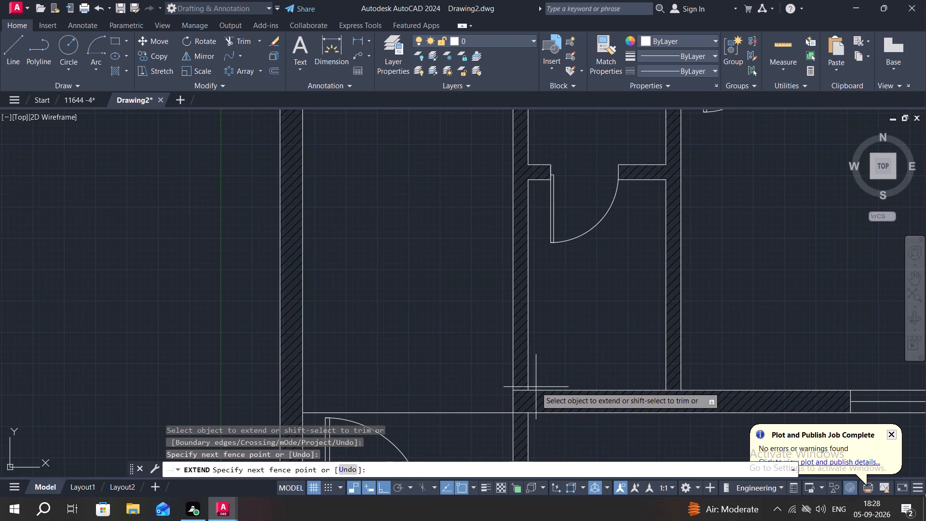
pyautogui.press('Escape')
pyautogui.press('space')
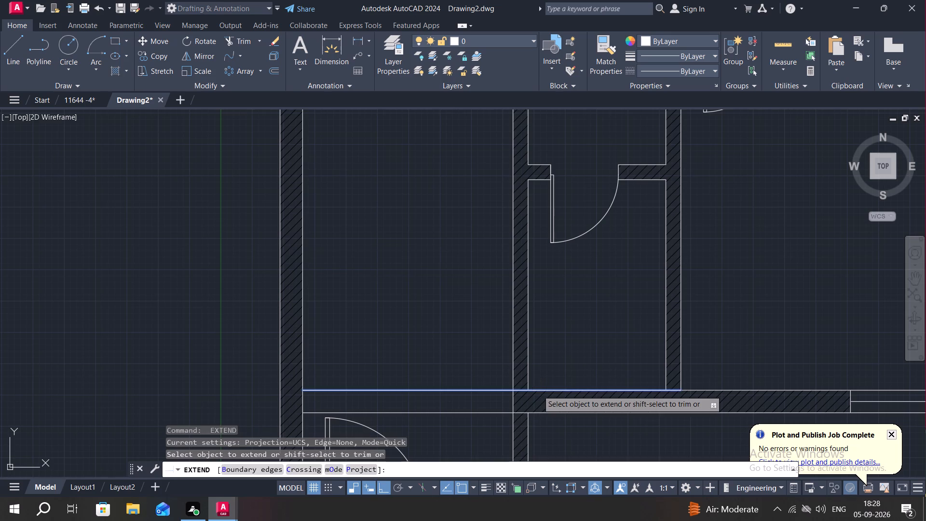
pyautogui.click(538, 390)
pyautogui.press('Escape')
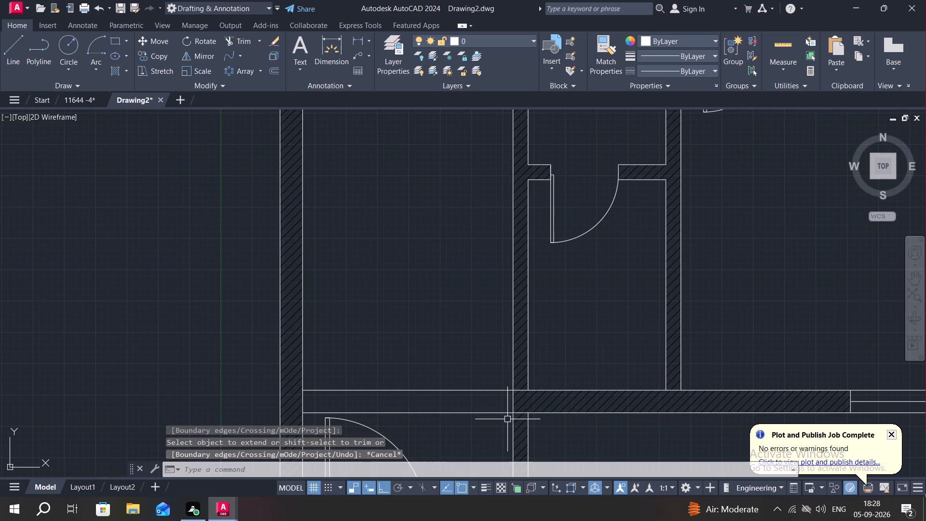
# Offset the upper extended wall line 9" to the north in the southwest room.
pyautogui.write('O')
pyautogui.press('space')
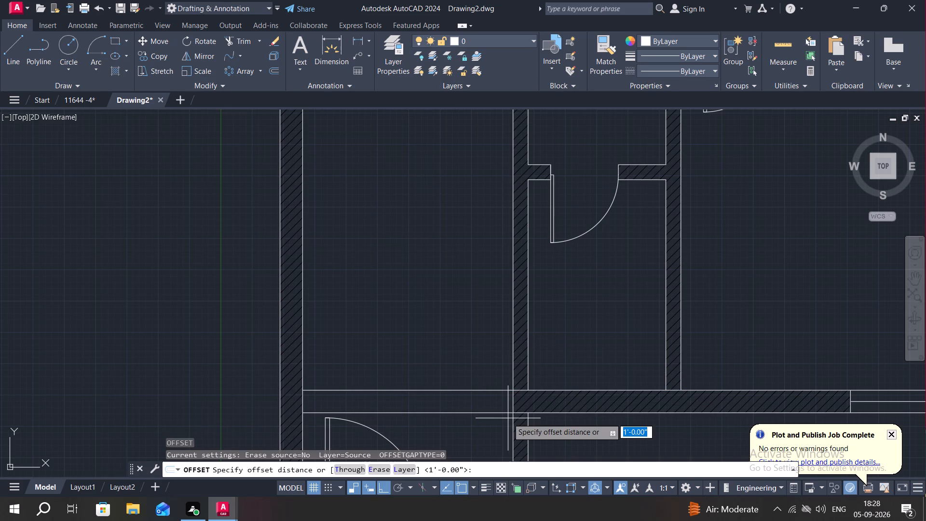
pyautogui.write('9"')
pyautogui.press('space')
pyautogui.click(490, 388)
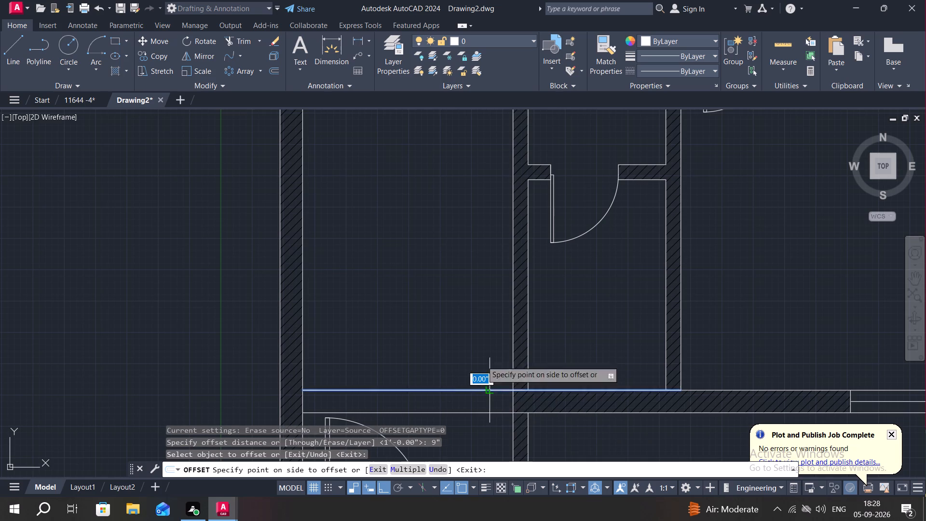
pyautogui.click(435, 286)
pyautogui.press('Escape')
# Trim the new offset line's excess east of the southwest room, across the partition walls and the small neighbouring room.
pyautogui.press('t')
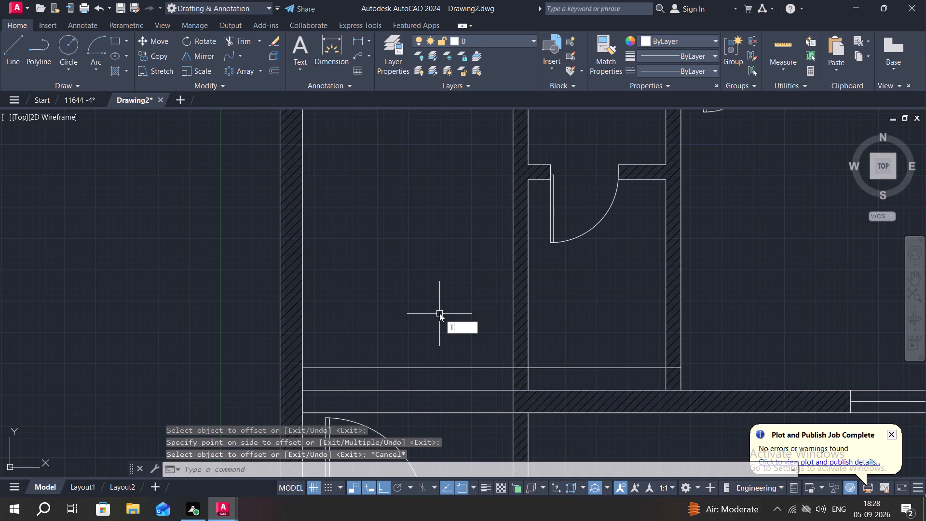
pyautogui.press('r')
pyautogui.press('space')
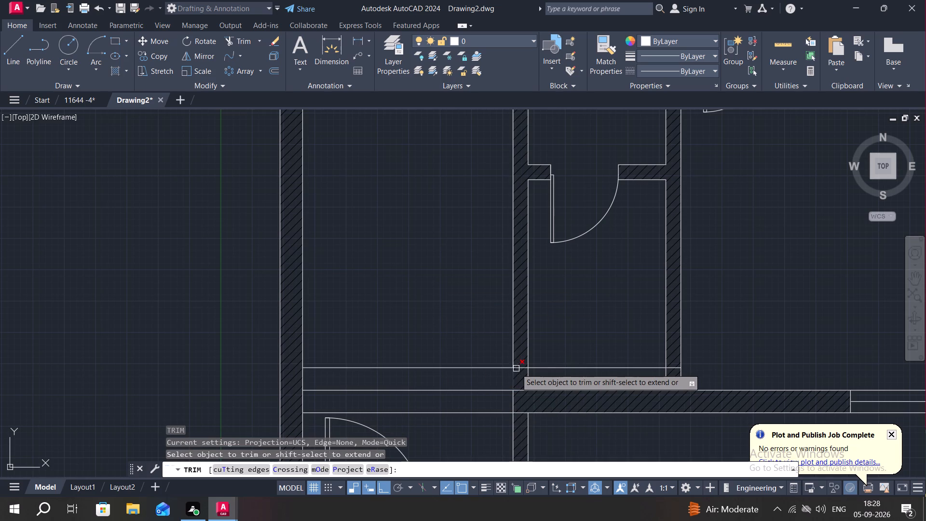
pyautogui.click(522, 369)
pyautogui.click(557, 366)
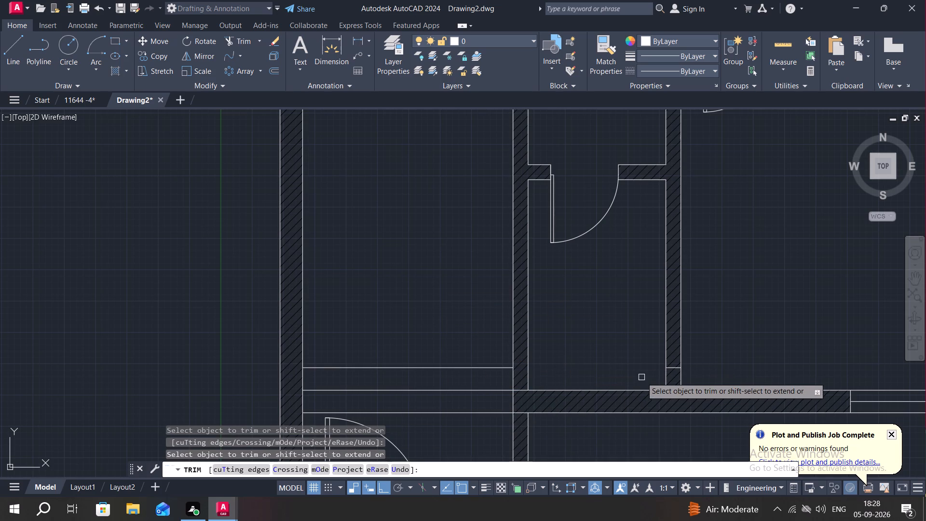
pyautogui.click(676, 370)
pyautogui.press('Escape')
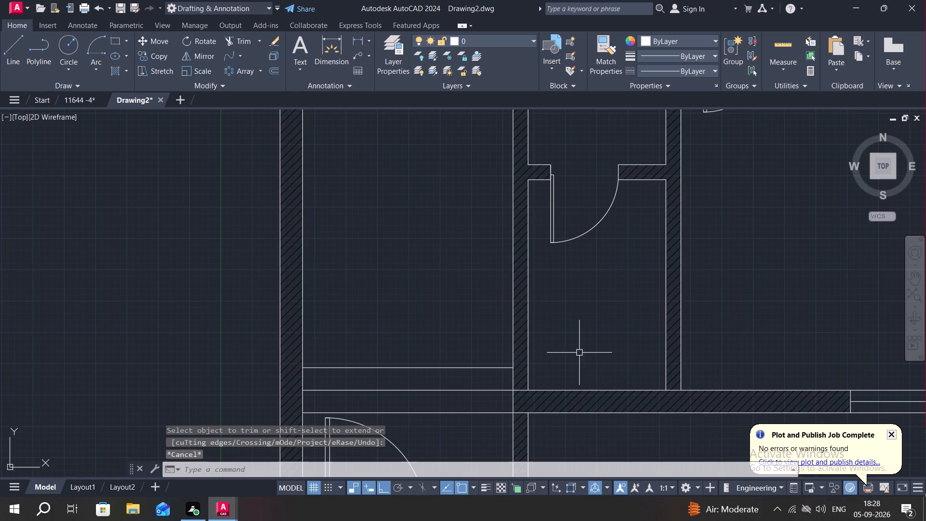
# Offset the step line in the southwest room 9" northward seven times in succession, each from the newest line.
pyautogui.write('O')
pyautogui.press('space')
pyautogui.press('space')
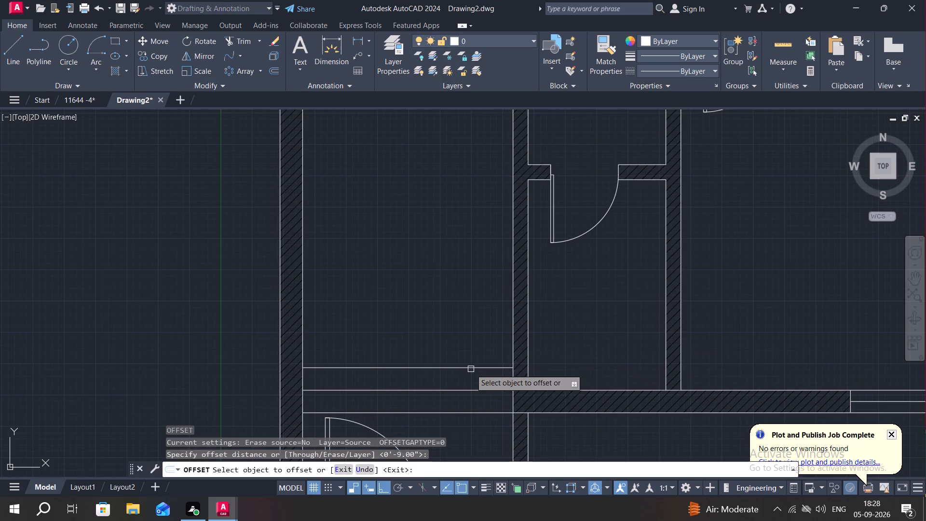
pyautogui.click(471, 369)
pyautogui.click(449, 275)
pyautogui.click(439, 343)
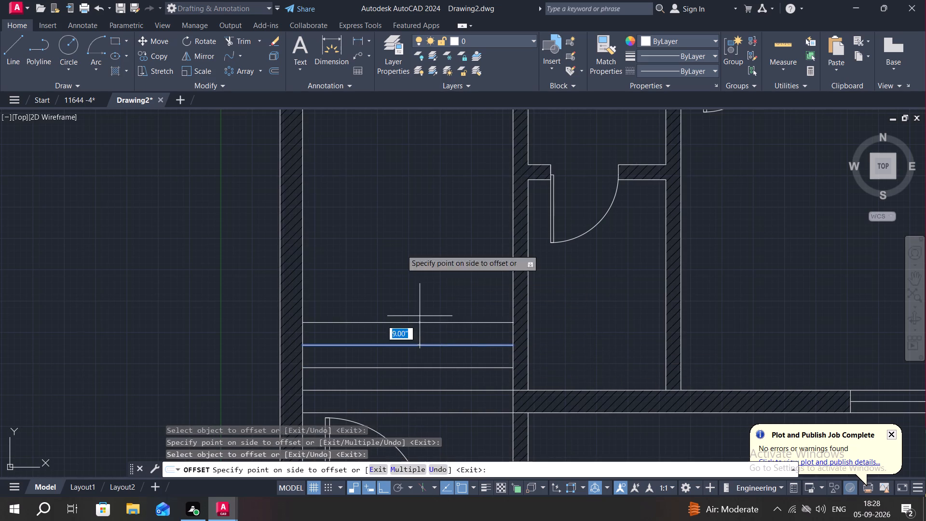
pyautogui.click(401, 229)
pyautogui.click(414, 320)
pyautogui.click(420, 246)
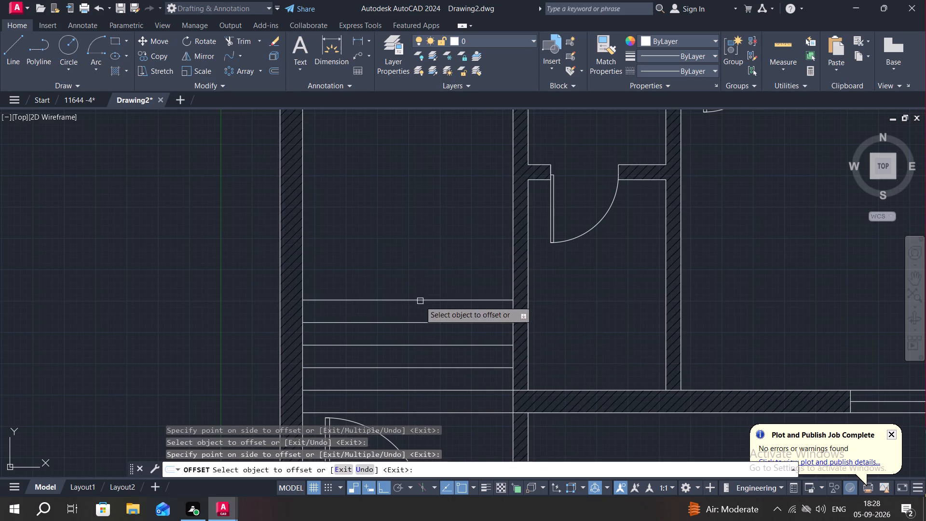
pyautogui.click(421, 301)
pyautogui.click(423, 206)
pyautogui.click(420, 280)
pyautogui.click(421, 195)
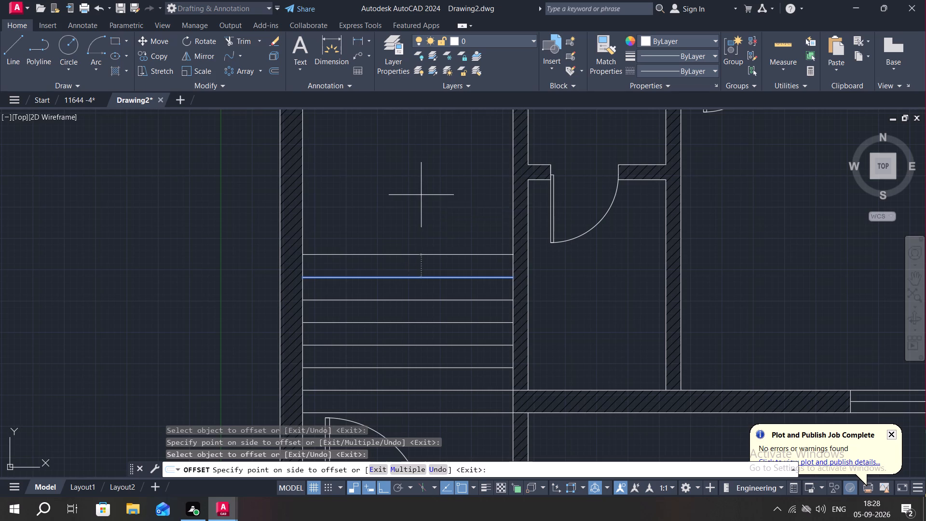
pyautogui.moveTo(434, 256); pyautogui.dragTo(429, 254)
pyautogui.click(418, 184)
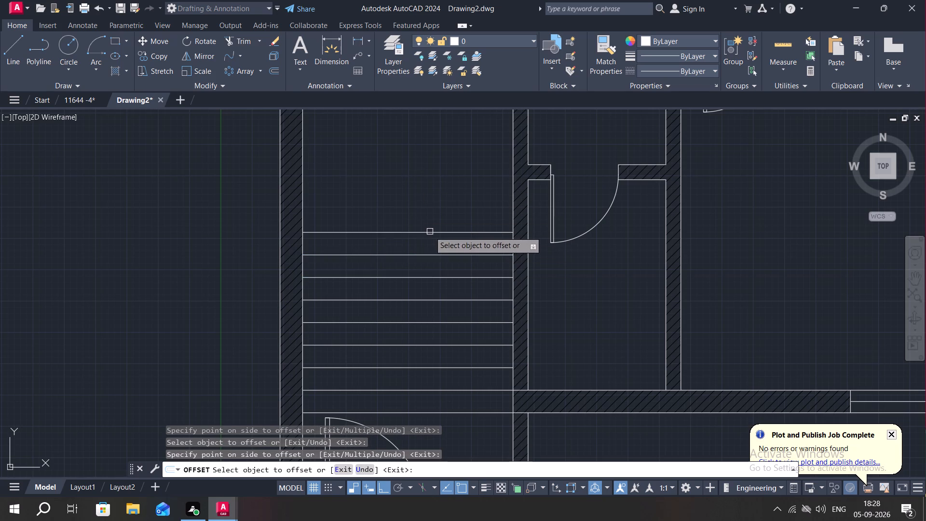
pyautogui.click(430, 232)
pyautogui.click(438, 174)
# Add four more step lines at 9" spacing, continuing north up to the room's north wall.
pyautogui.moveTo(438, 180); pyautogui.dragTo(456, 339, button='middle')
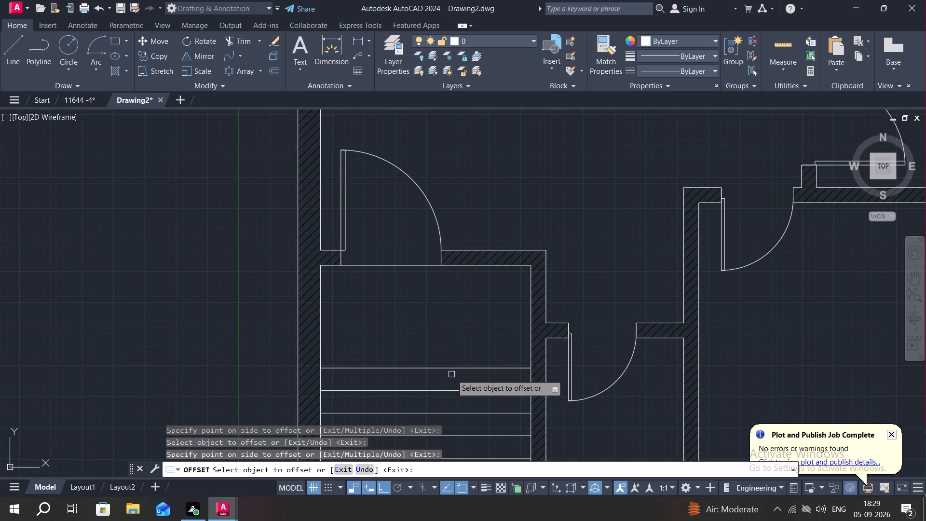
pyautogui.click(457, 367)
pyautogui.click(447, 306)
pyautogui.click(457, 345)
pyautogui.click(448, 293)
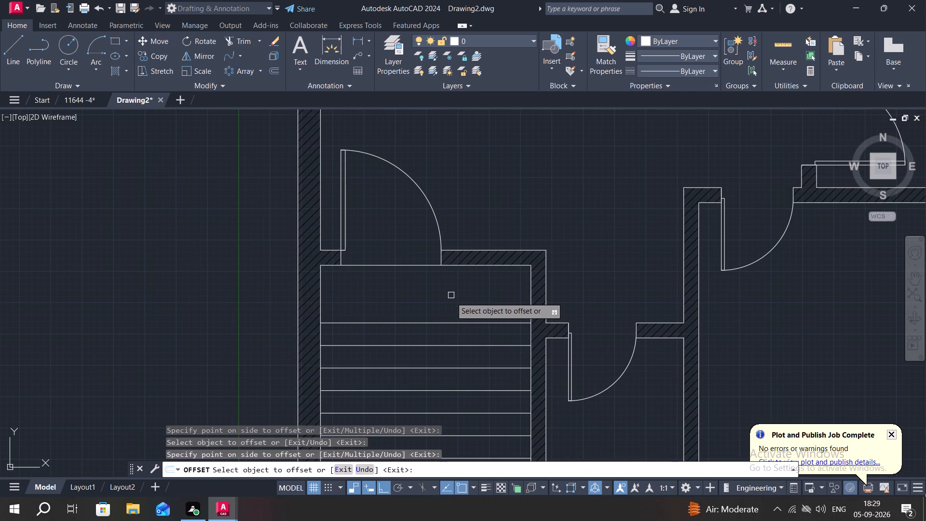
pyautogui.click(454, 325)
pyautogui.click(449, 284)
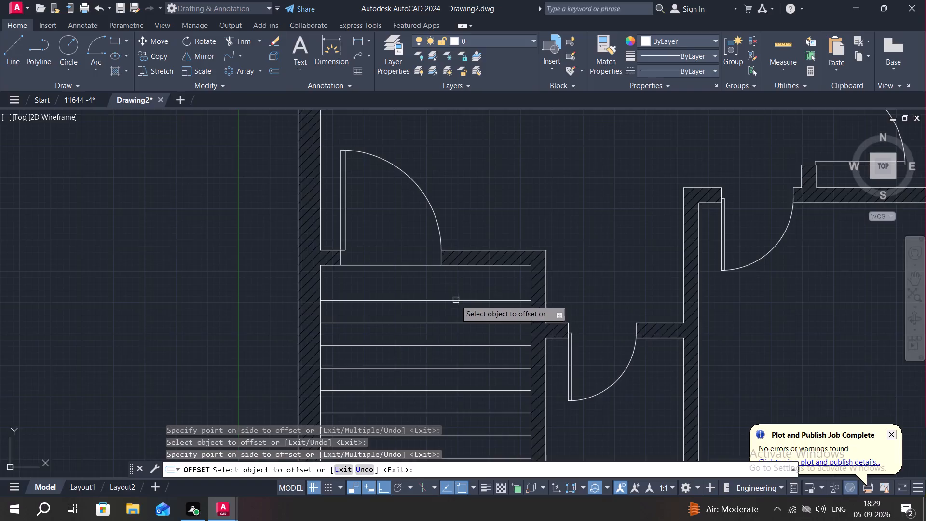
pyautogui.click(456, 300)
pyautogui.click(453, 264)
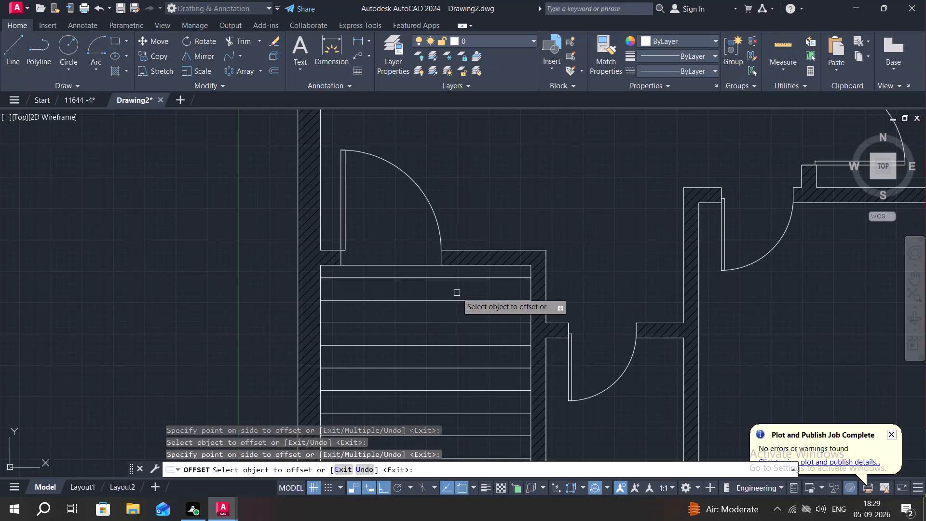
pyautogui.press('Escape')
# Trim away the three northernmost step lines to leave a clear landing below the north wall.
pyautogui.write('TR')
pyautogui.press('space')
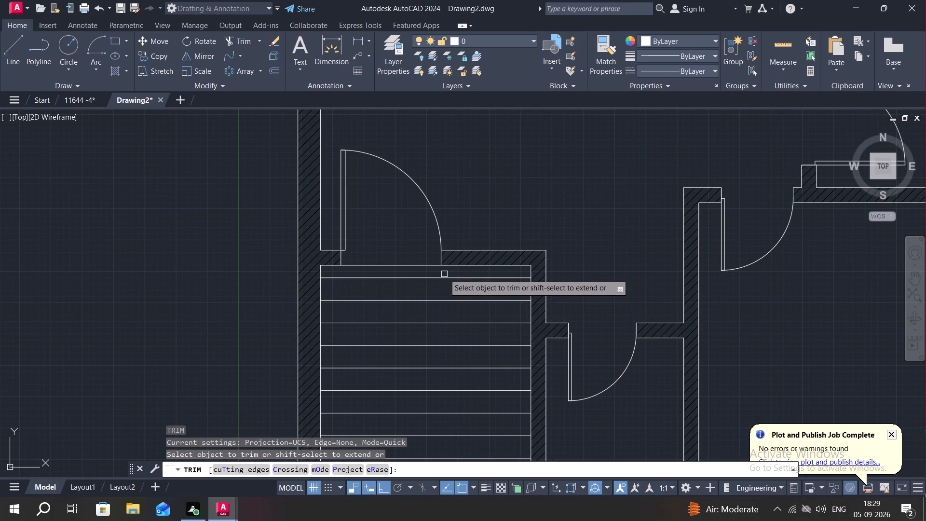
pyautogui.click(447, 279)
pyautogui.click(462, 302)
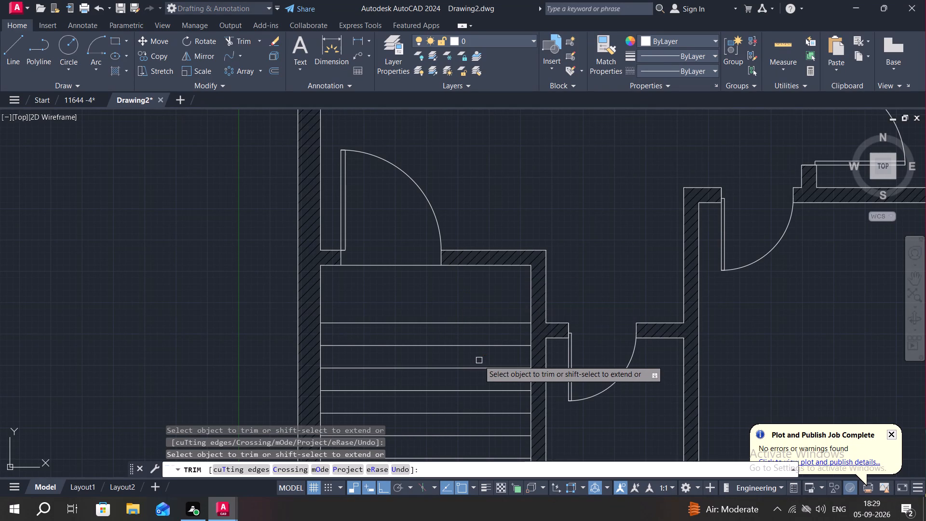
pyautogui.click(485, 324)
pyautogui.press('Escape')
# Draw a vertical dividing line from the midpoint of the northernmost step line straight south to the lower extended wall line.
pyautogui.moveTo(483, 324); pyautogui.dragTo(472, 210, button='middle')
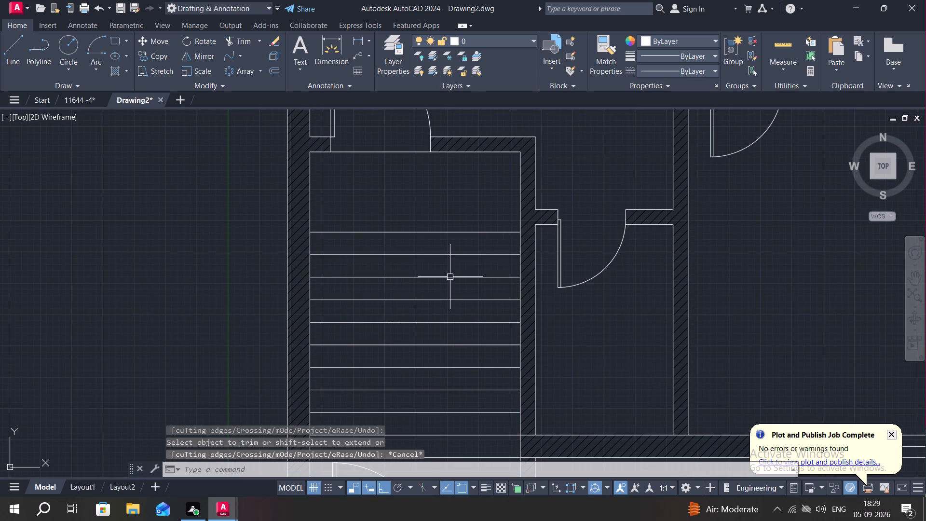
pyautogui.press('l')
pyautogui.press('space')
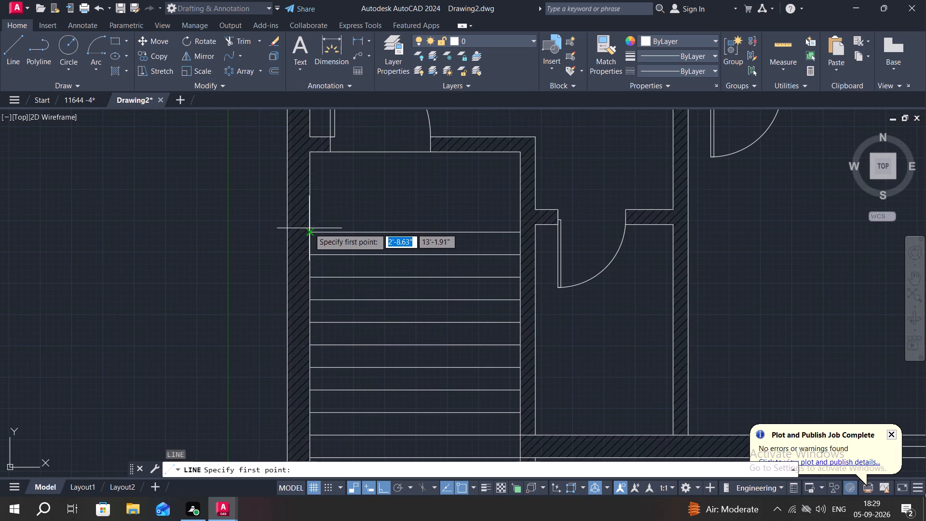
pyautogui.click(413, 231)
pyautogui.moveTo(415, 247); pyautogui.dragTo(426, 125, button='middle')
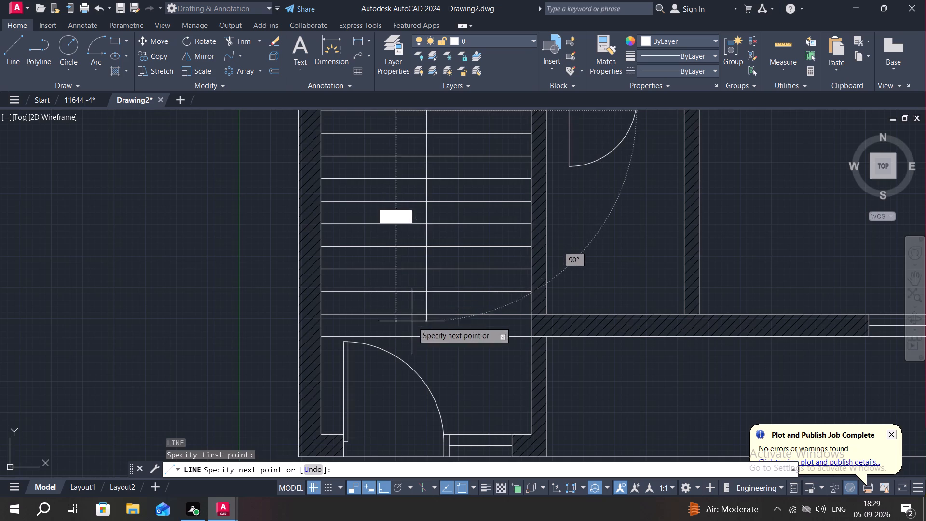
pyautogui.click(425, 339)
pyautogui.press('Escape')
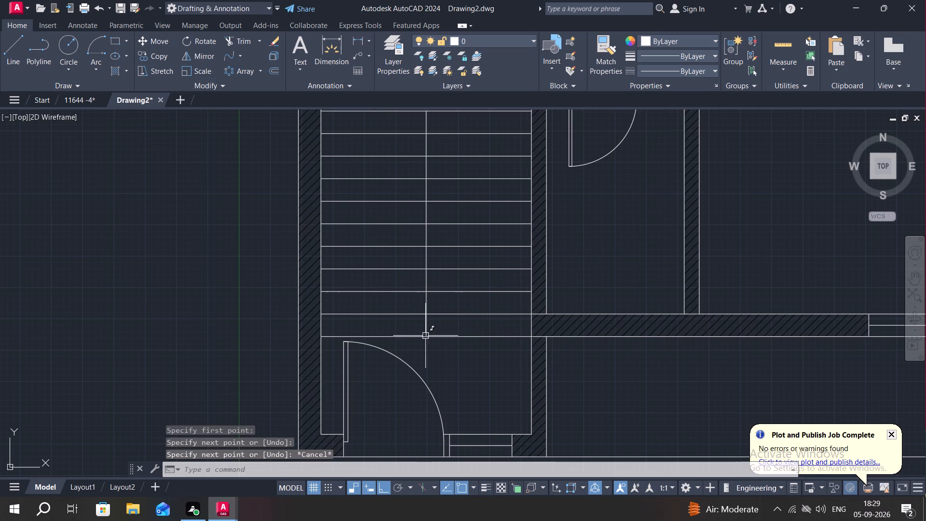
# Draw a vertical direction line about 9'-6" long through the eastern half of the steps, from south of them to the northern landing.
pyautogui.press('l')
pyautogui.press('space')
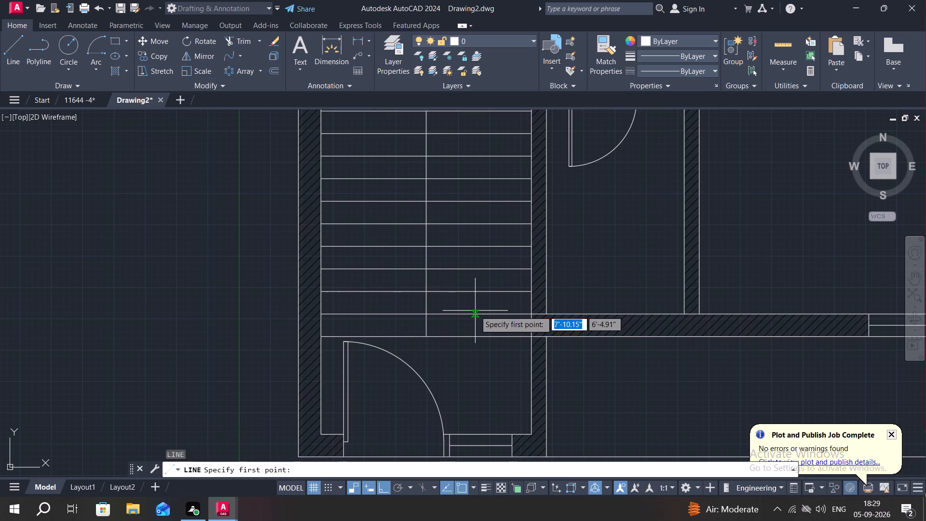
pyautogui.moveTo(473, 311); pyautogui.dragTo(466, 356, button='middle')
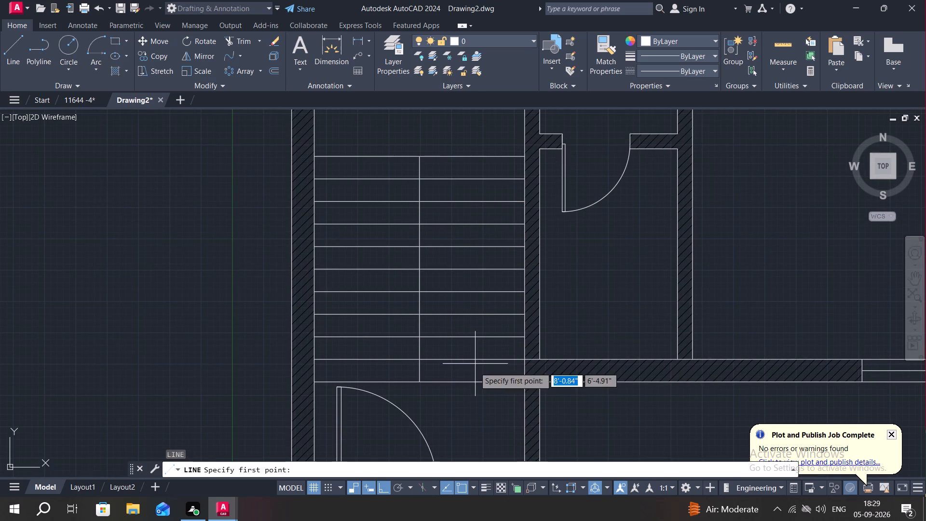
pyautogui.click(473, 410)
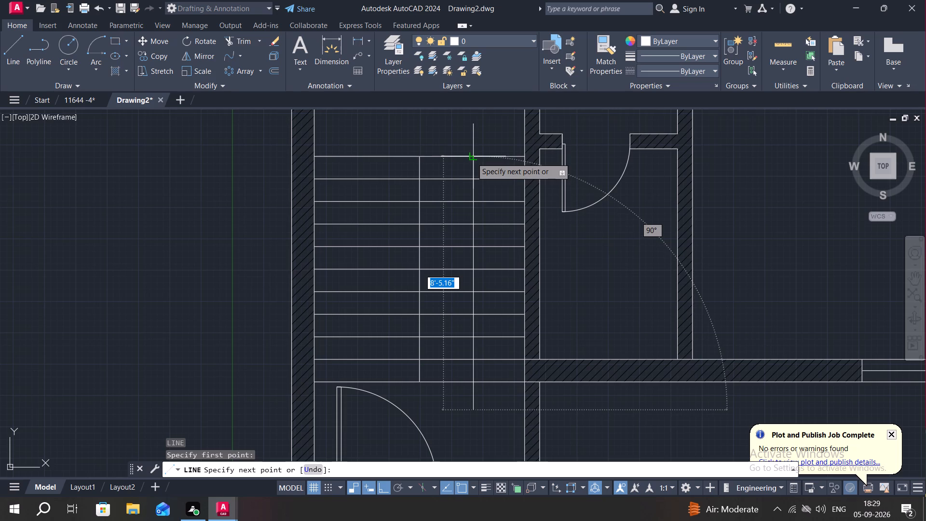
pyautogui.click(468, 120)
pyautogui.press('Escape')
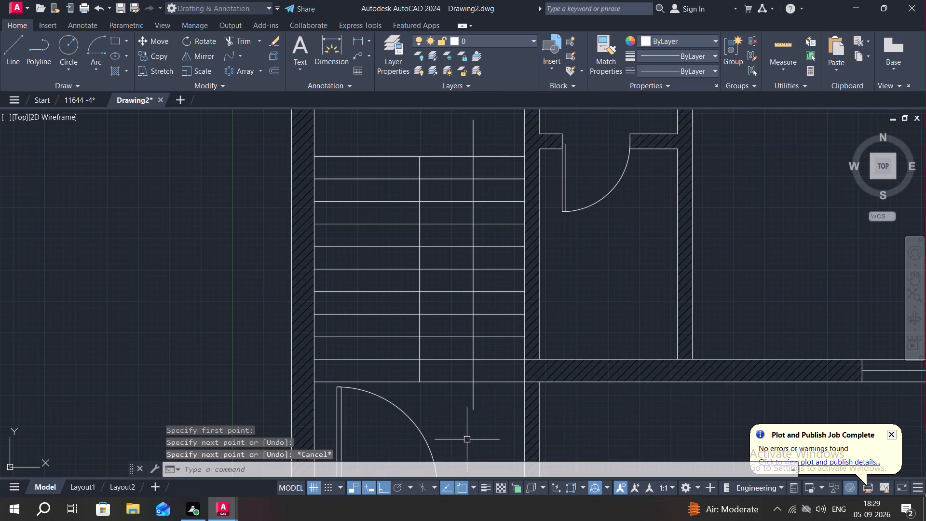
# With Ortho off, draw a four-sided notched arrowhead in single lines at the direction line's south end, pointing south.
pyautogui.scroll(2, 469, 422)
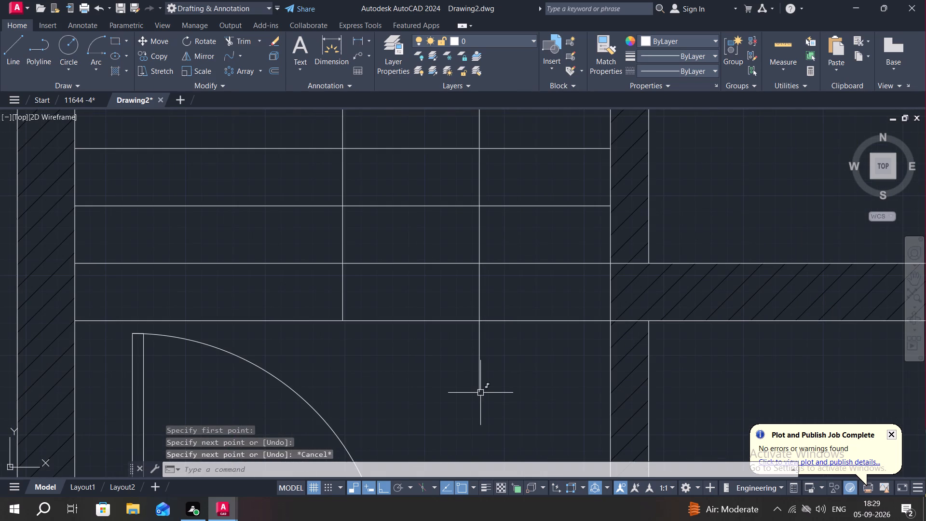
pyautogui.write('L')
pyautogui.press('space')
pyautogui.click(478, 395)
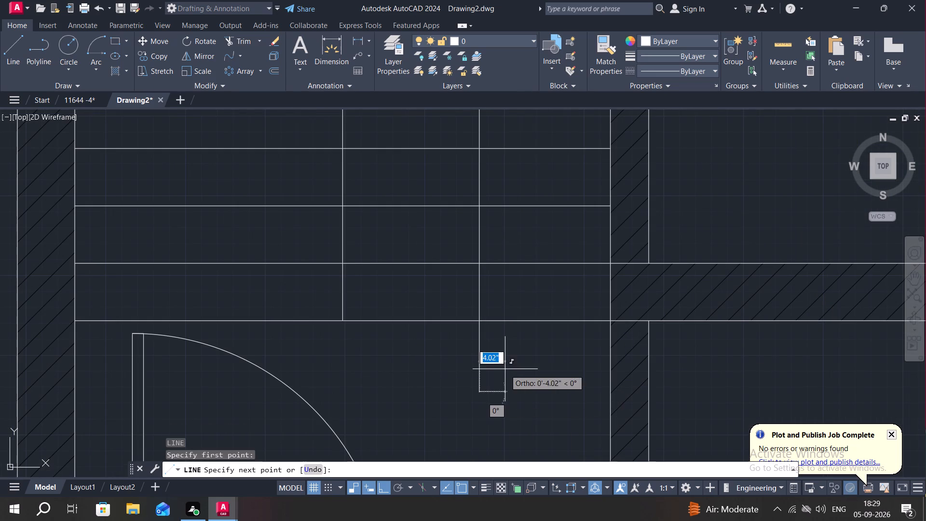
pyautogui.press('F8')
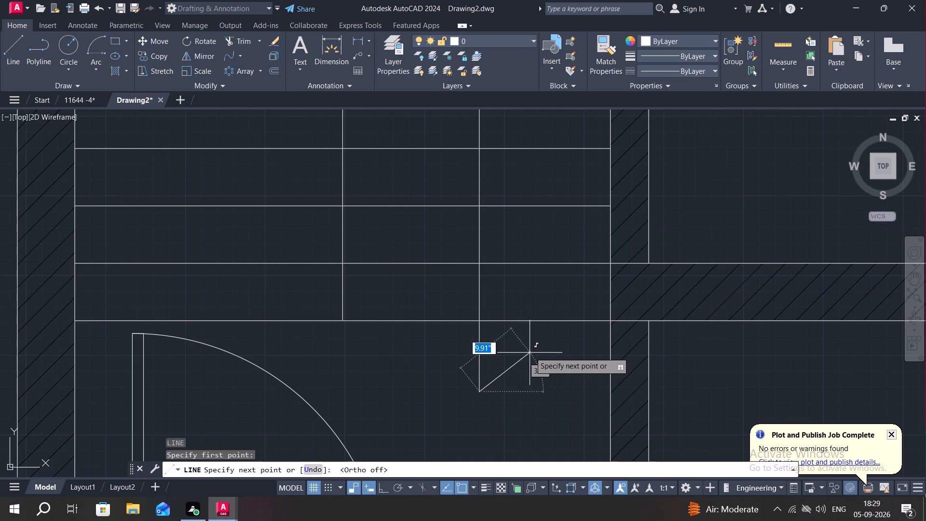
pyautogui.click(539, 345)
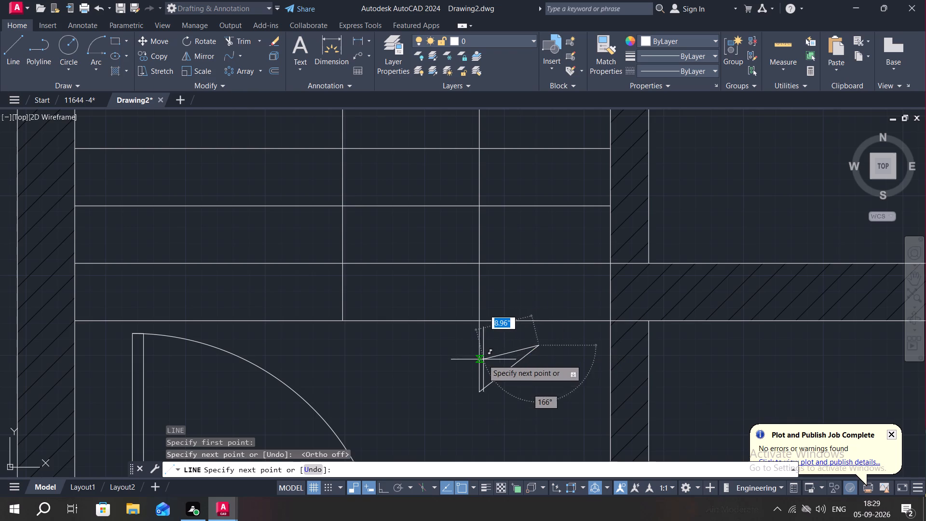
pyautogui.click(478, 360)
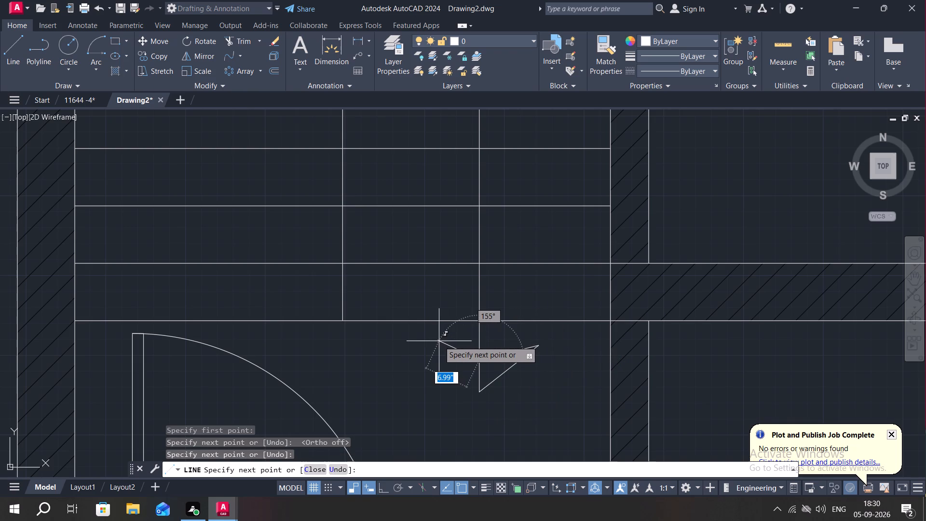
pyautogui.click(439, 341)
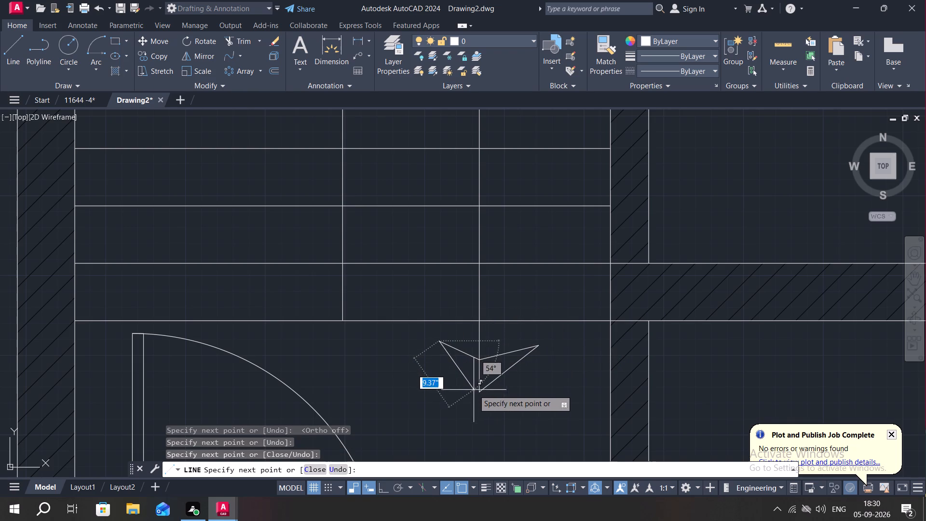
pyautogui.click(477, 393)
pyautogui.press('Escape')
# Trim the piece of the direction line that lies inside the arrowhead, between its notch and its tip.
pyautogui.press('t')
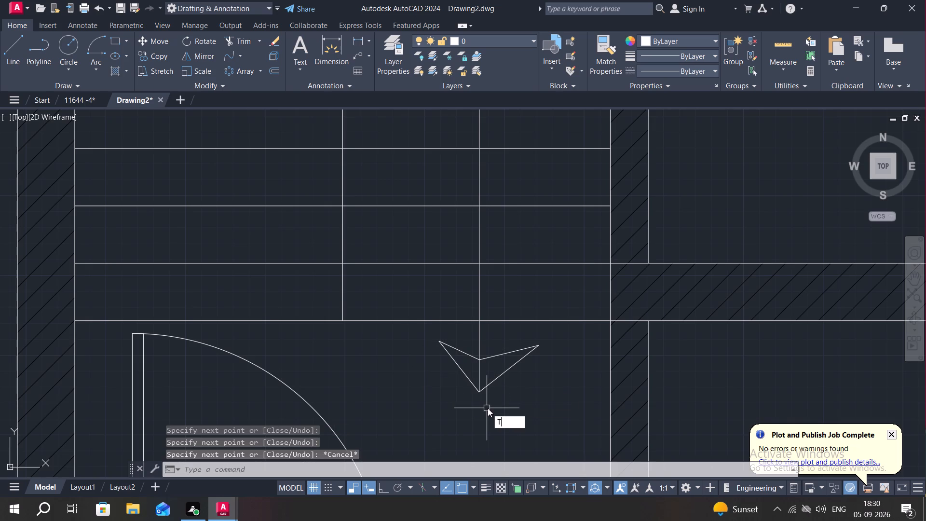
pyautogui.press('r')
pyautogui.press('space')
pyautogui.click(476, 367)
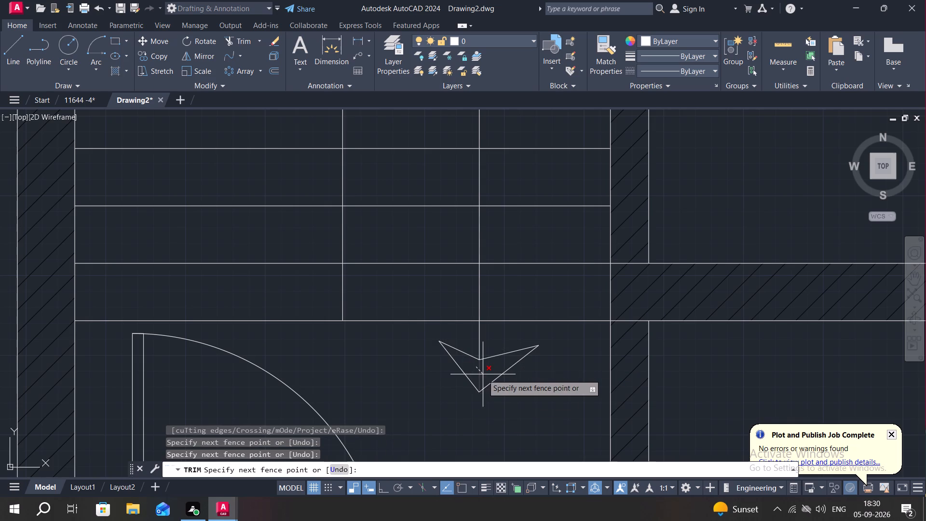
pyautogui.click(479, 371)
pyautogui.press('Escape')
pyautogui.press('Escape')
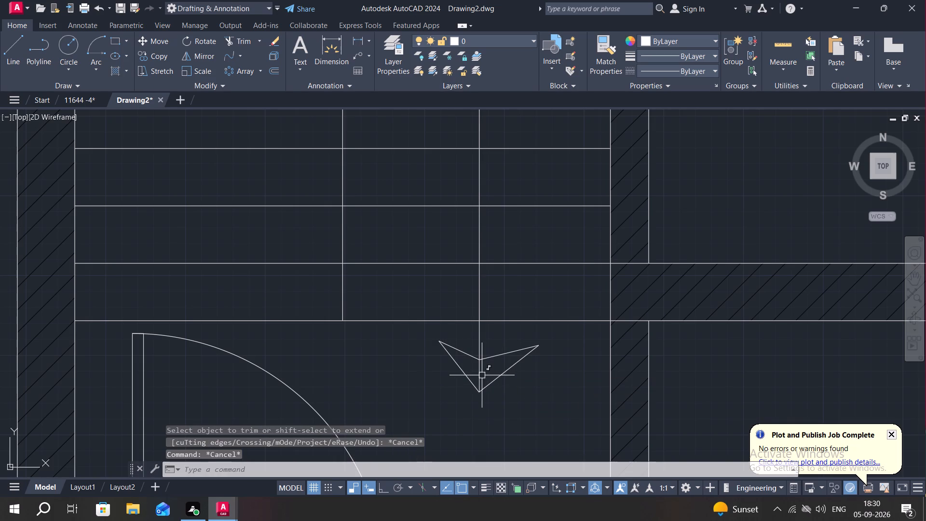
pyautogui.write('TR')
pyautogui.press('space')
pyautogui.click(479, 375)
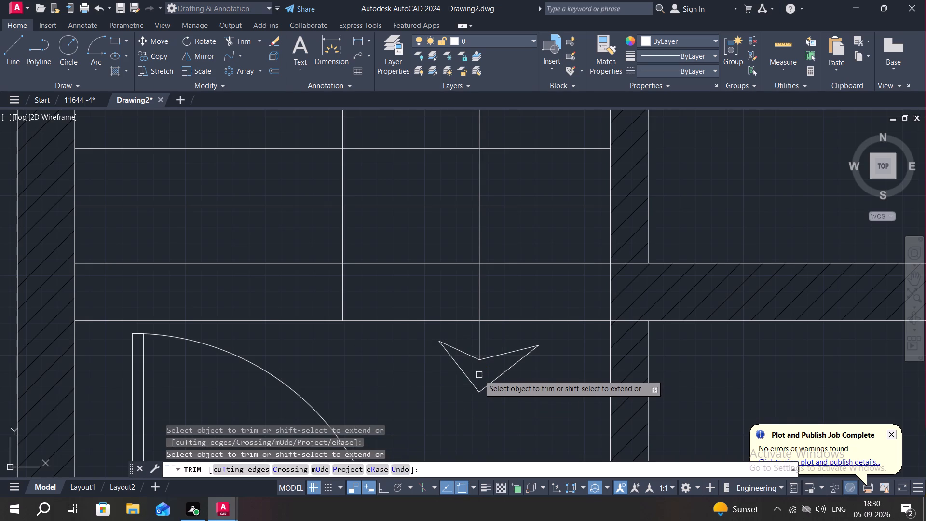
pyautogui.press('Escape')
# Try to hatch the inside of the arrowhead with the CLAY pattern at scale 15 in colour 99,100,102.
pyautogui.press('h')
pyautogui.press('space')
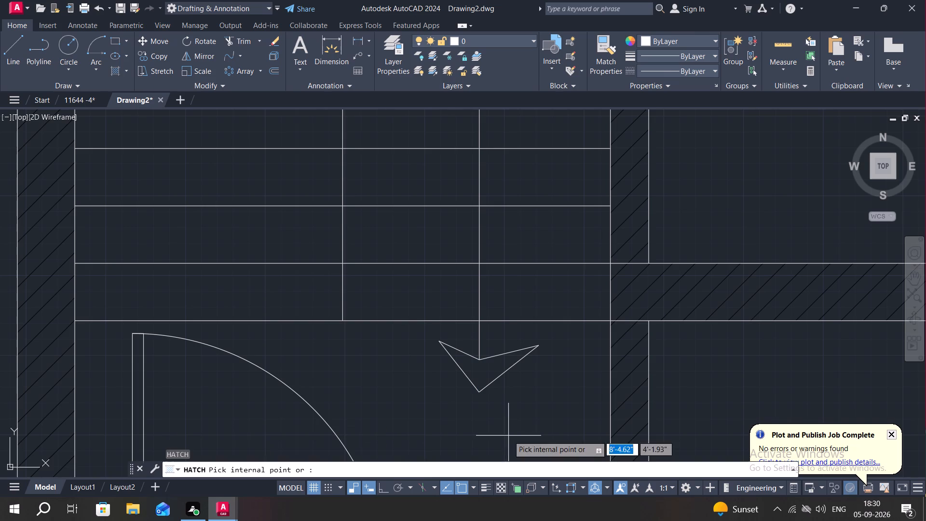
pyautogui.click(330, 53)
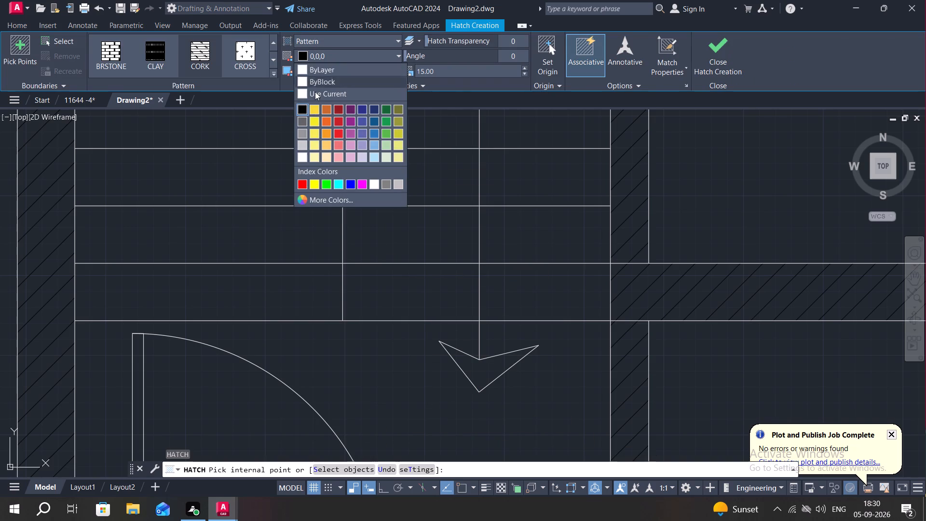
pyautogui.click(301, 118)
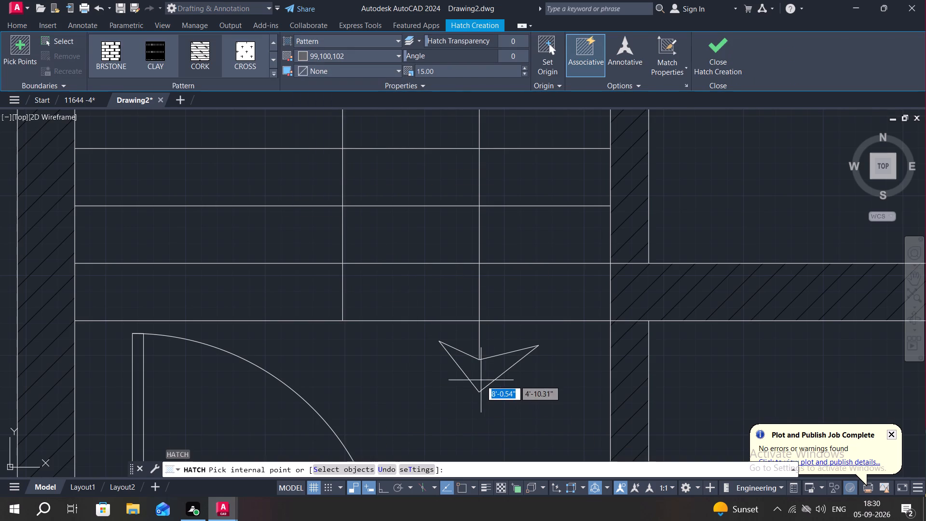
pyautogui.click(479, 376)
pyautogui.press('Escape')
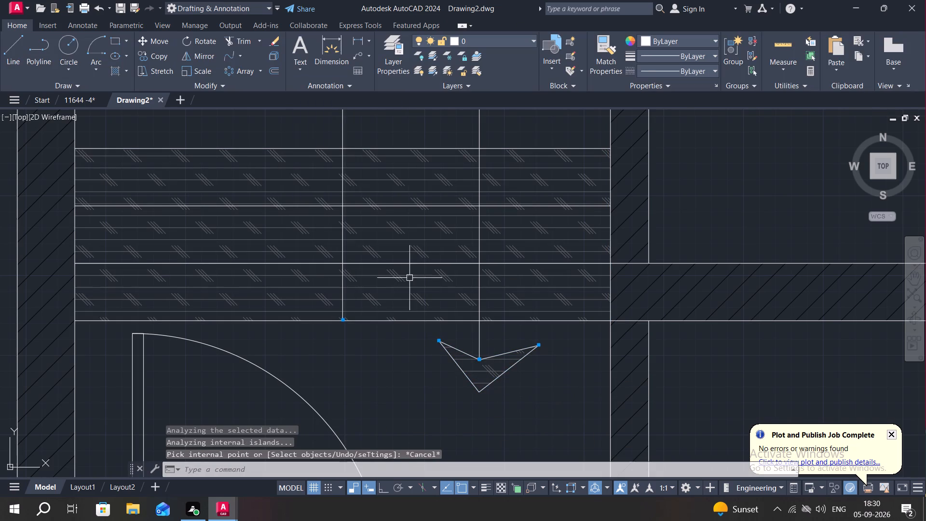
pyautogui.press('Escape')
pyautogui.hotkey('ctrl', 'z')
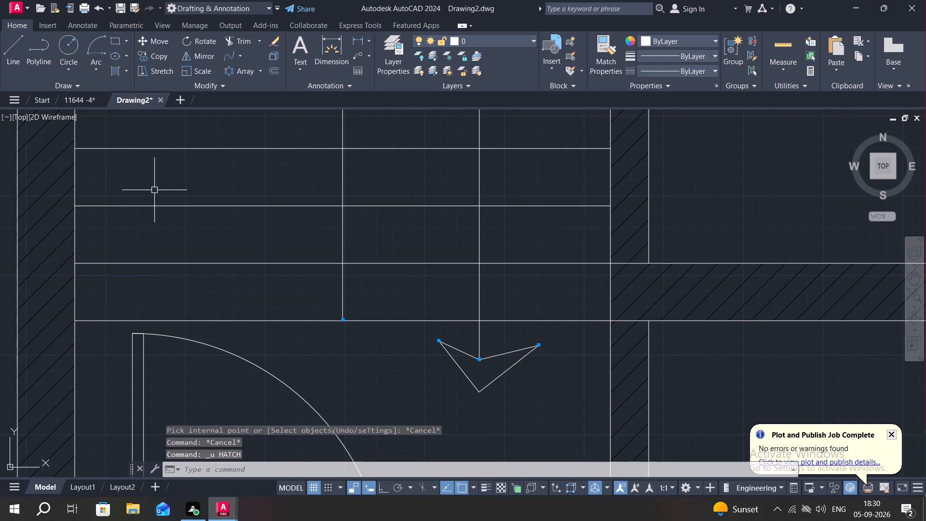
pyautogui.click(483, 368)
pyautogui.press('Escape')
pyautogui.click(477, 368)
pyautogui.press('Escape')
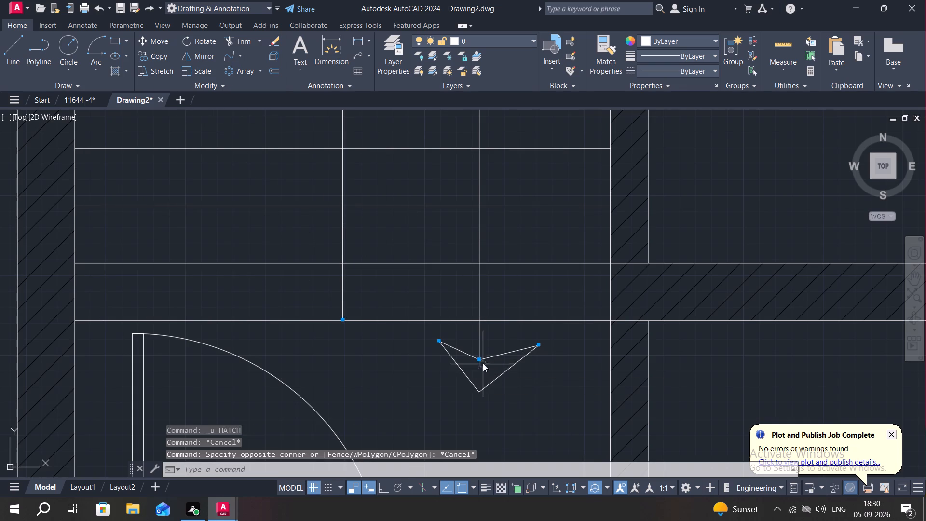
# Join the four lines of the arrowhead at the direction line's south end into a single polyline.
pyautogui.press('Escape')
pyautogui.press('space')
pyautogui.click(490, 356)
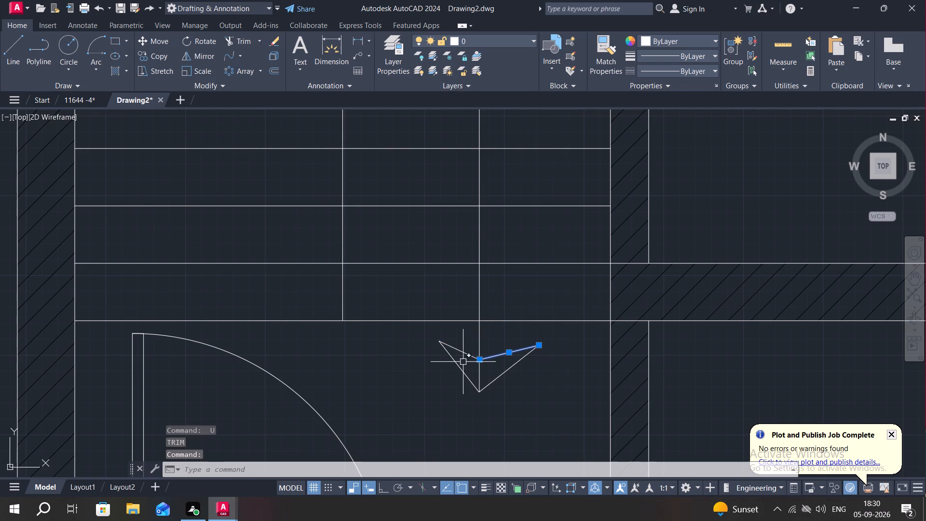
pyautogui.click(466, 356)
pyautogui.click(468, 375)
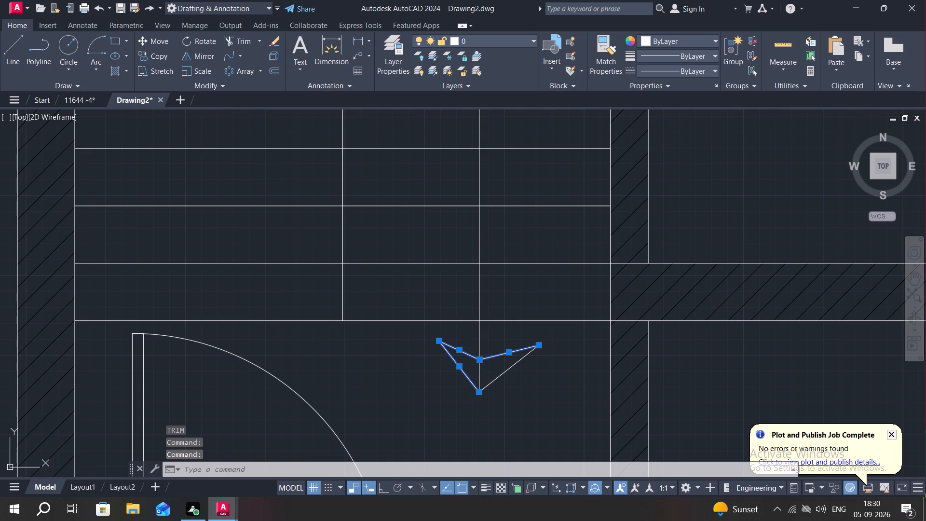
pyautogui.click(498, 380)
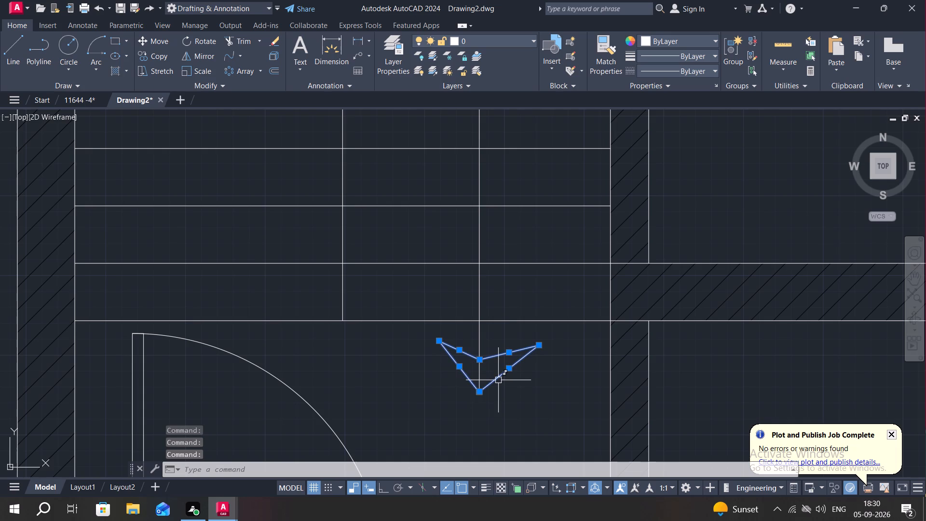
pyautogui.press('j')
pyautogui.press('Return')
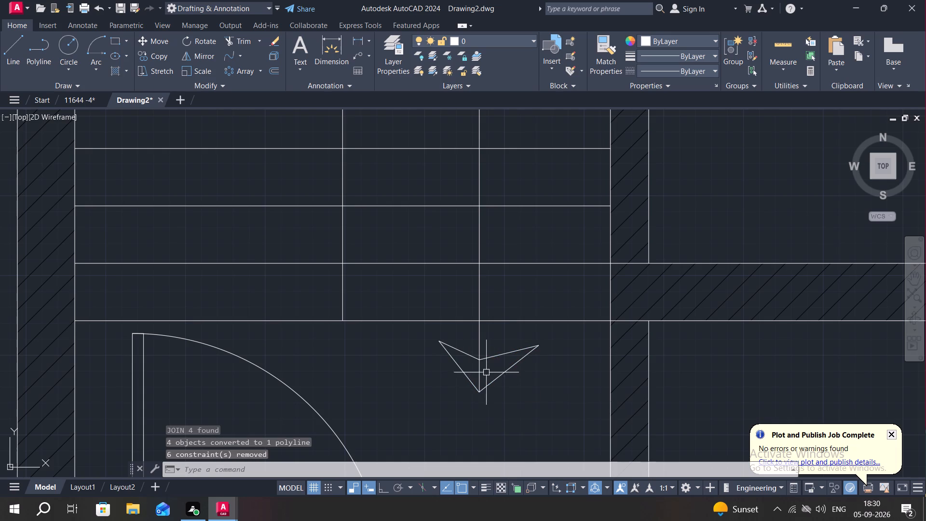
# Trim the piece of the direction line that lies inside the arrowhead, between its notch and its tip.
pyautogui.write('TR')
pyautogui.press('space')
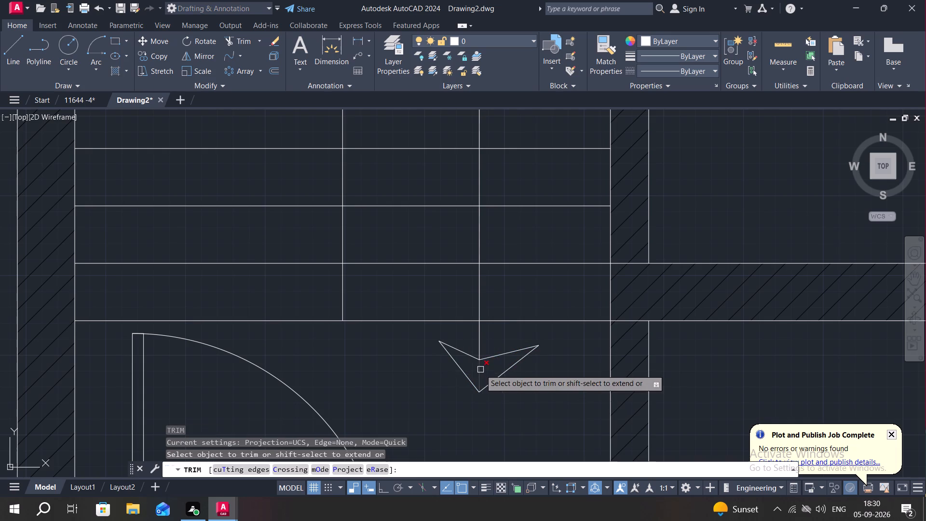
pyautogui.click(480, 370)
pyautogui.press('Escape')
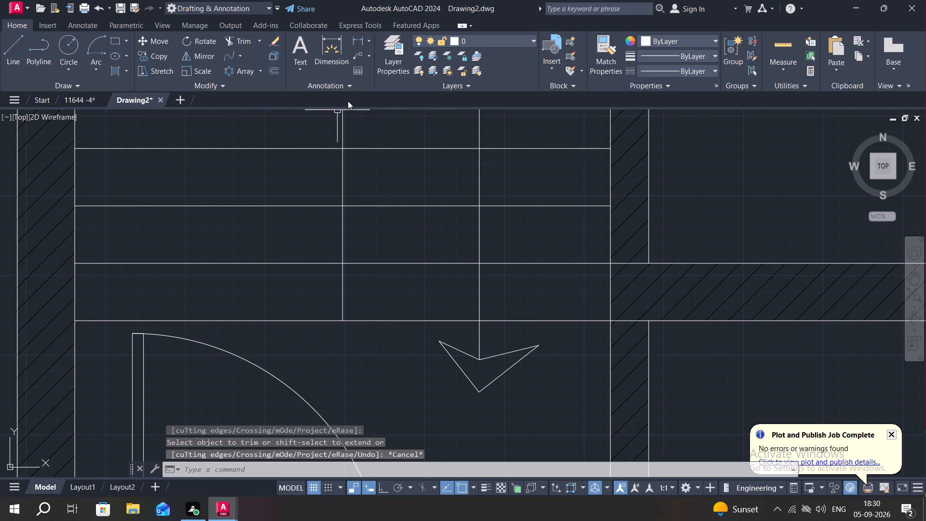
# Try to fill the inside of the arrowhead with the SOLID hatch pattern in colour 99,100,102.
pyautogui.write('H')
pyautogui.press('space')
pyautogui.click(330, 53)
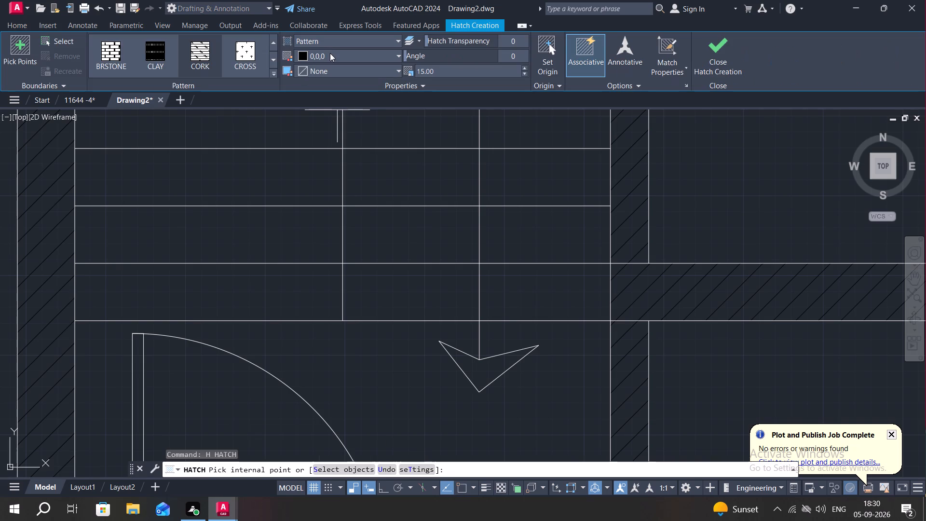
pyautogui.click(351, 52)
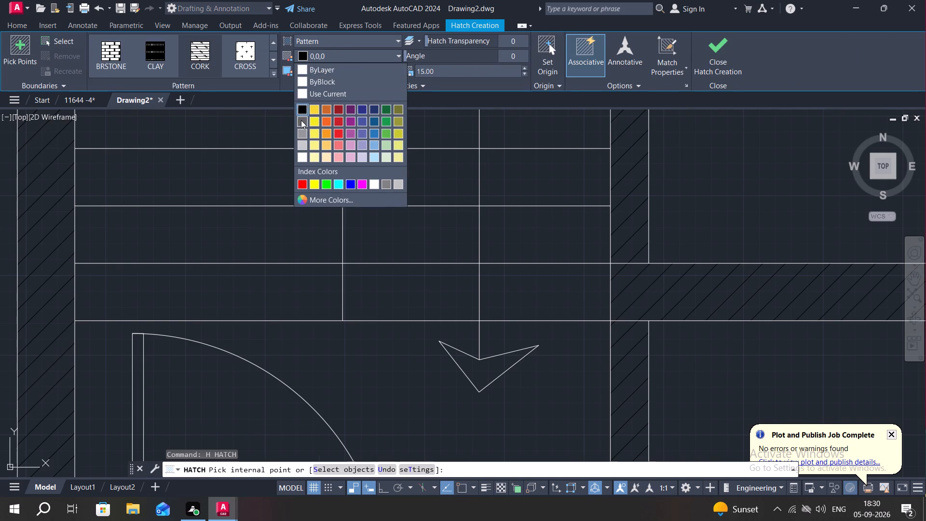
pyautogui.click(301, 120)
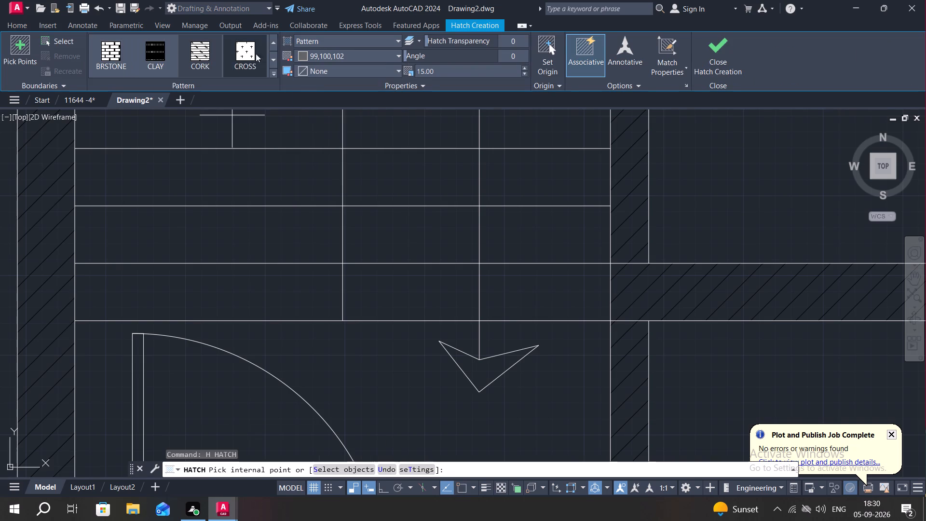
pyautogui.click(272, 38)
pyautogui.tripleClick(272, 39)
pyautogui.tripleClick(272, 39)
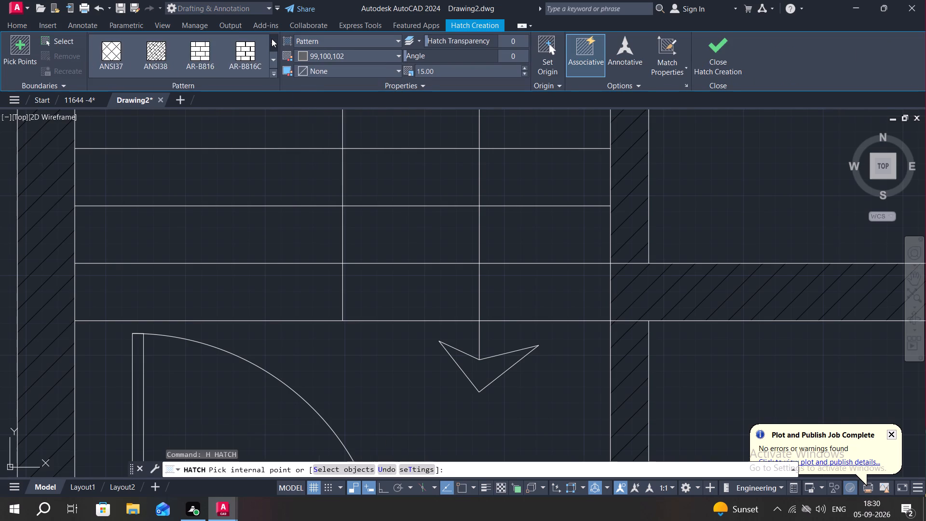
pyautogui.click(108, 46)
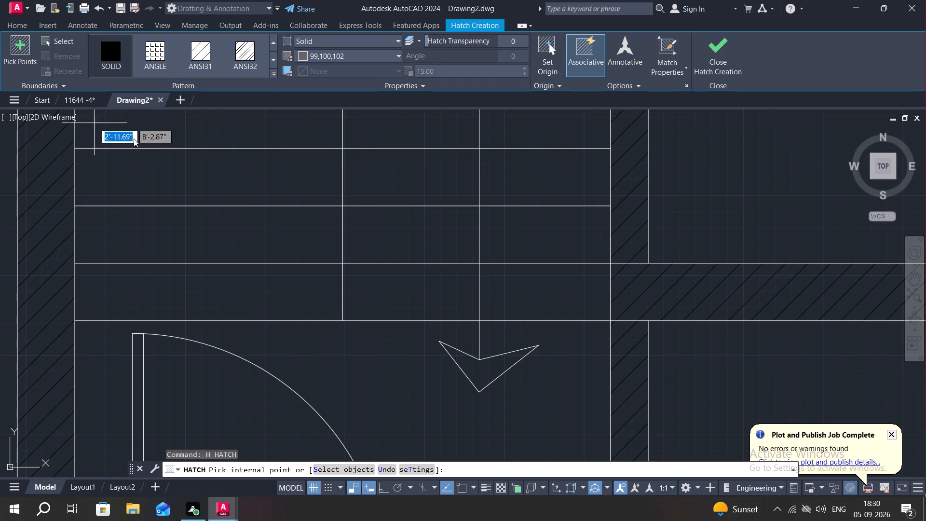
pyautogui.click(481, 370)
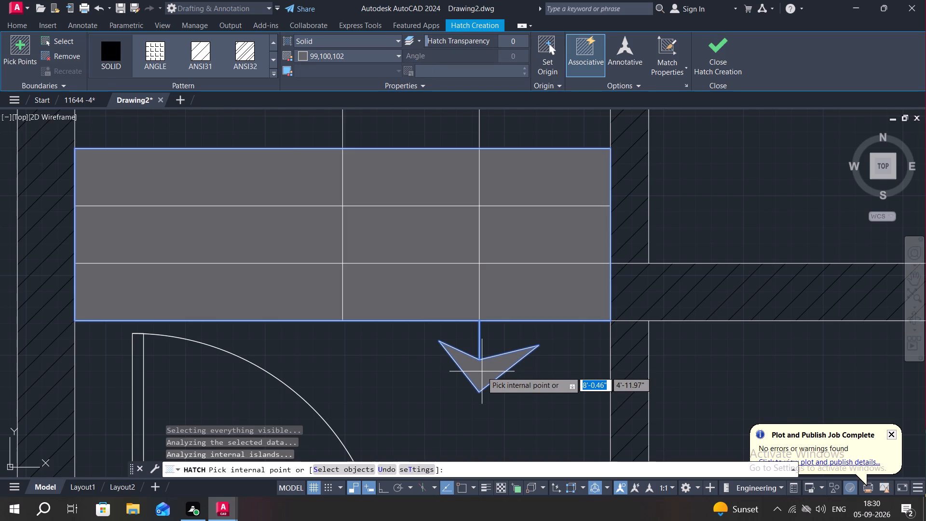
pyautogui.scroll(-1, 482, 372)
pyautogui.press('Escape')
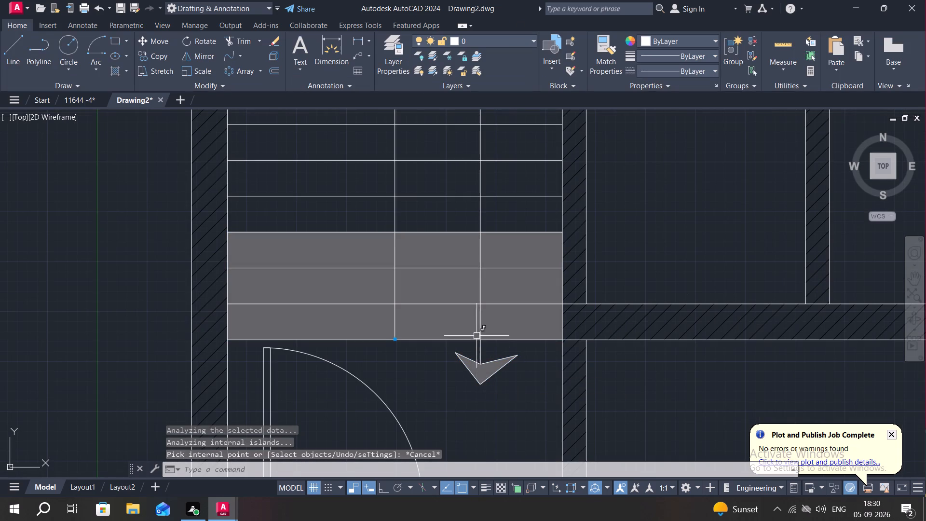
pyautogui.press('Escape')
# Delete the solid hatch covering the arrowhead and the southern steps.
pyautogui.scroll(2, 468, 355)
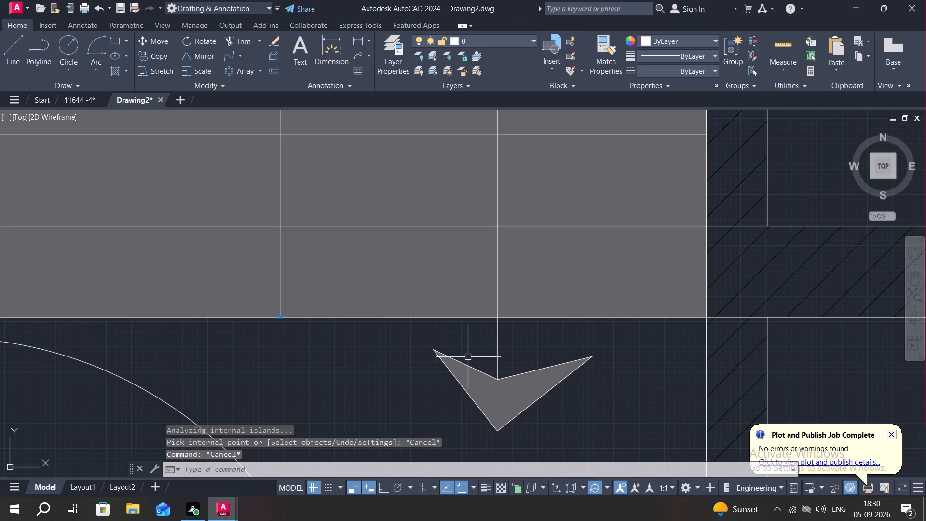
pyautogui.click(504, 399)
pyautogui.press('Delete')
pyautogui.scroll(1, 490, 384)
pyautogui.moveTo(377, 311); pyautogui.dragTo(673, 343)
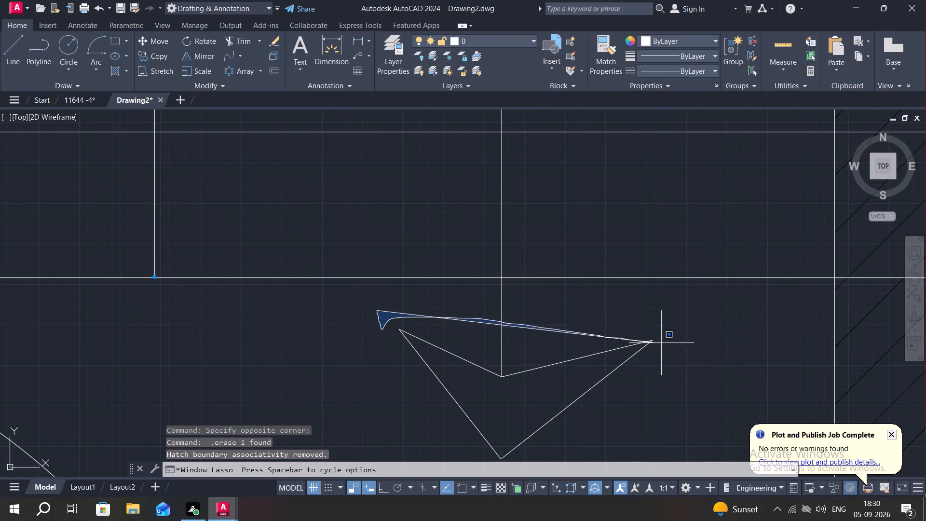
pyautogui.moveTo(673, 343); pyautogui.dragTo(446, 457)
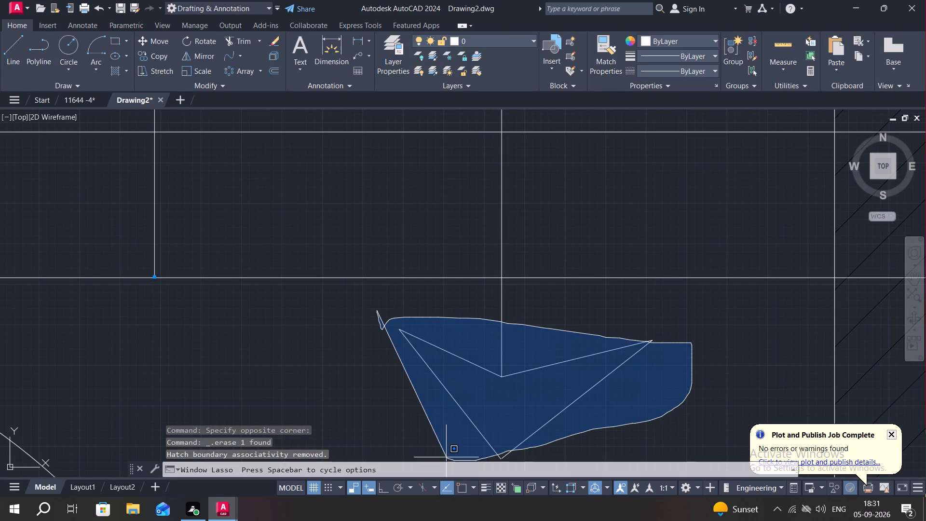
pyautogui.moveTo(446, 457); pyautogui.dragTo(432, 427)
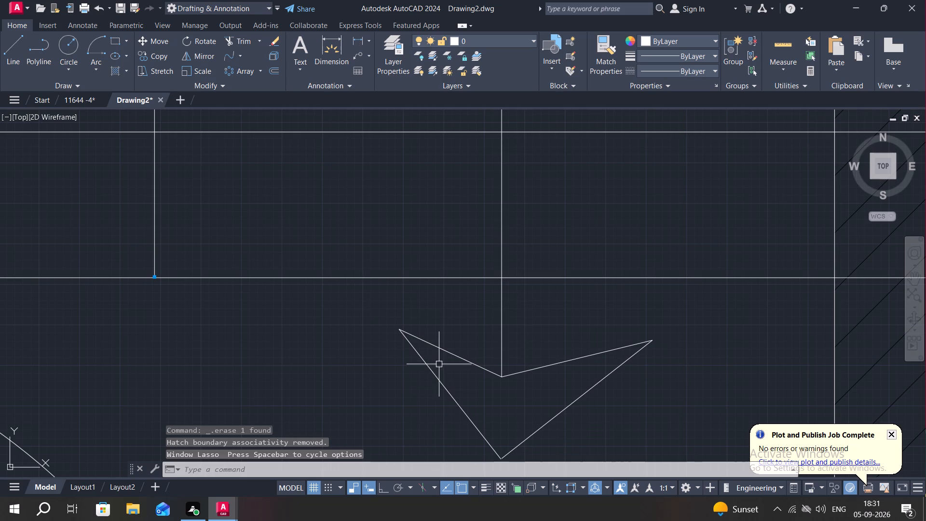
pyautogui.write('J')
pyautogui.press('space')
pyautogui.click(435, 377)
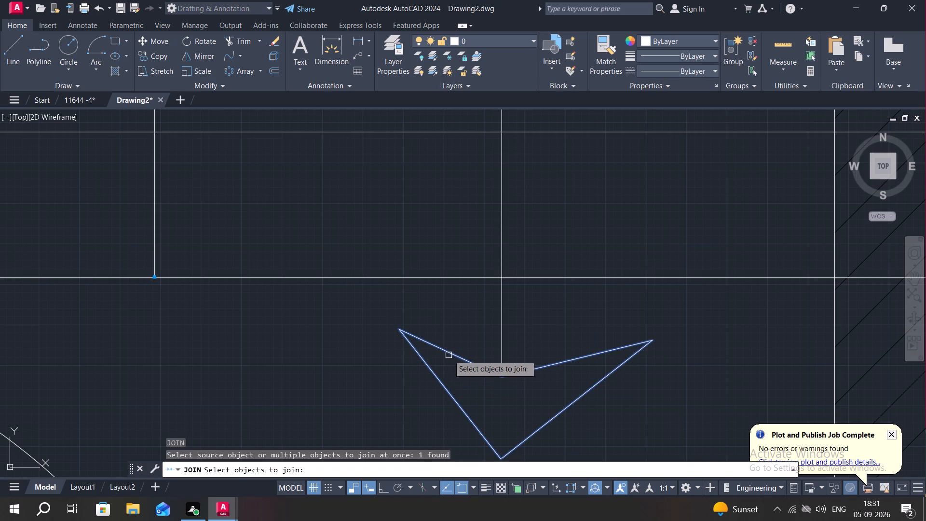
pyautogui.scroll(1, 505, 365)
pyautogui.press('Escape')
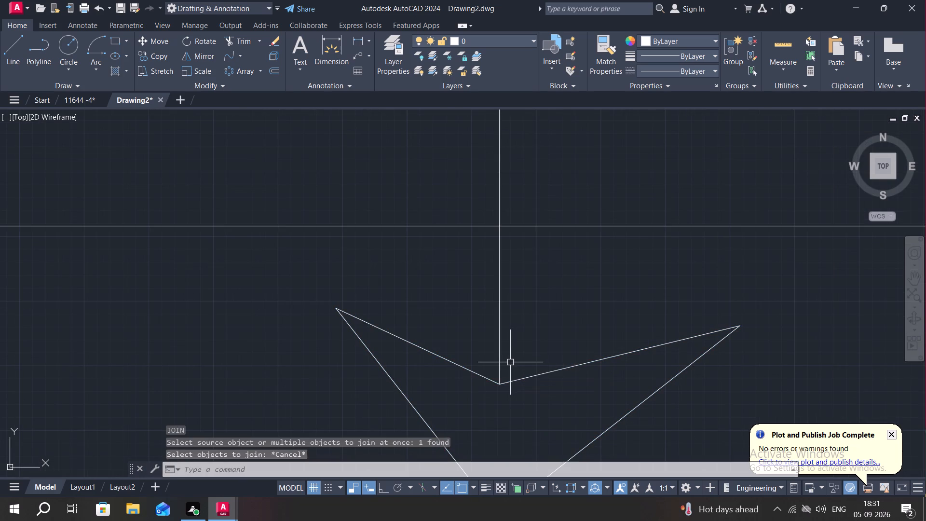
# Draw a circle of about 7.5" radius centred on the direction line's north end, on the landing.
pyautogui.moveTo(504, 358); pyautogui.dragTo(501, 329, button='middle')
pyautogui.scroll(-5, 501, 325)
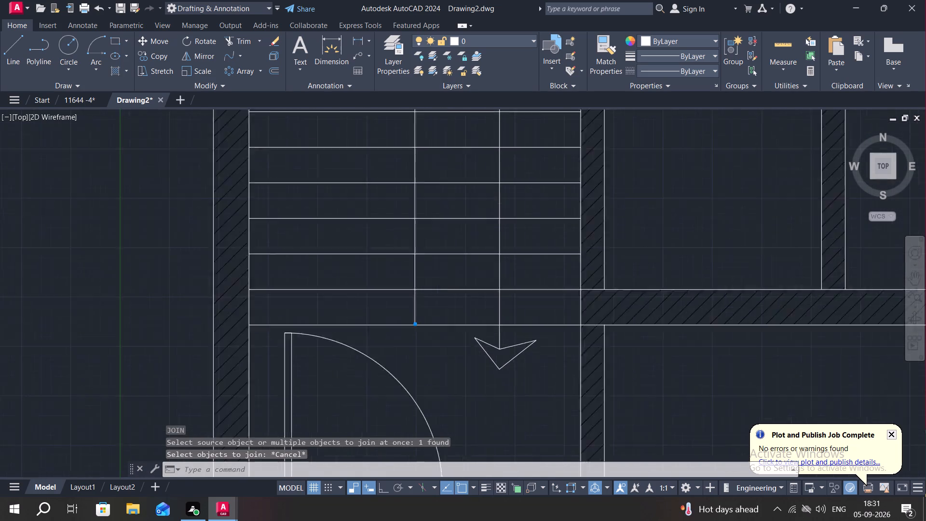
pyautogui.scroll(-2, 522, 360)
pyautogui.scroll(3, 511, 236)
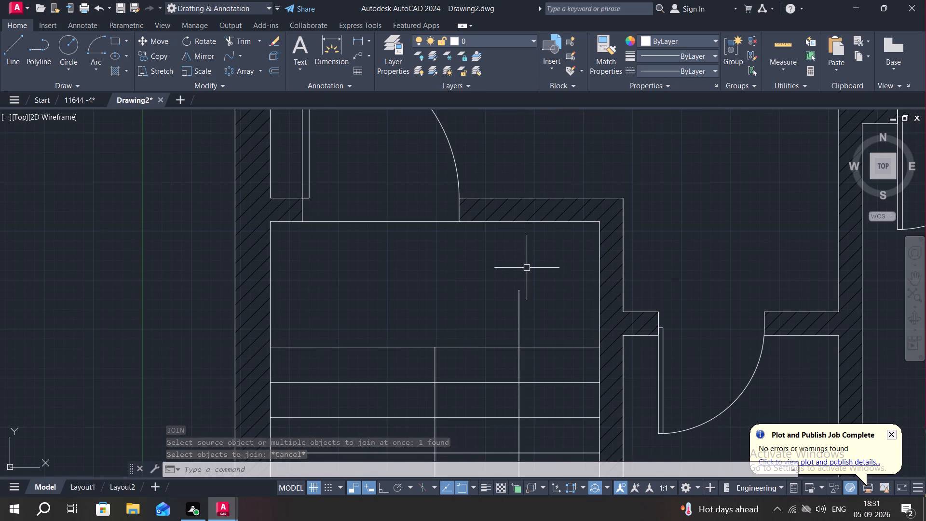
pyautogui.press('c')
pyautogui.press('space')
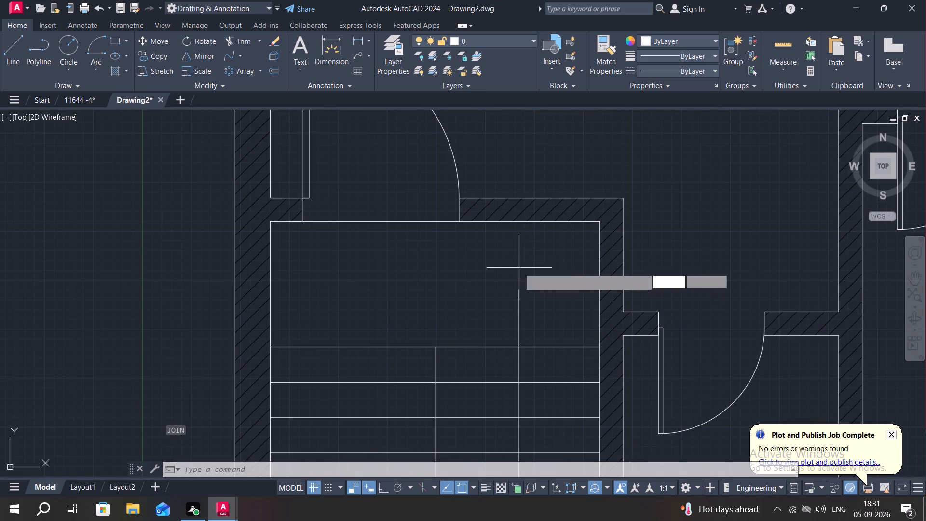
pyautogui.click(517, 288)
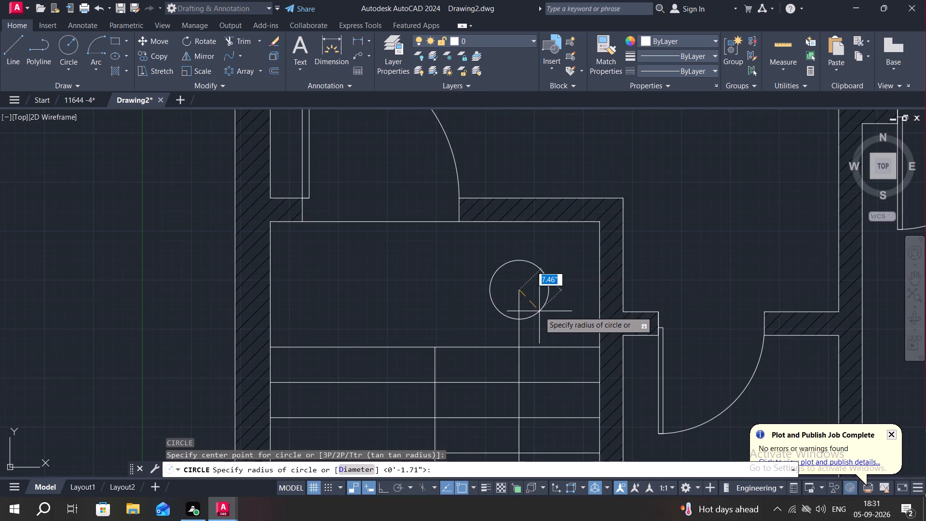
pyautogui.click(539, 311)
pyautogui.press('Escape')
# Trim the piece of the direction line that lies inside the circle on the landing.
pyautogui.write('TR')
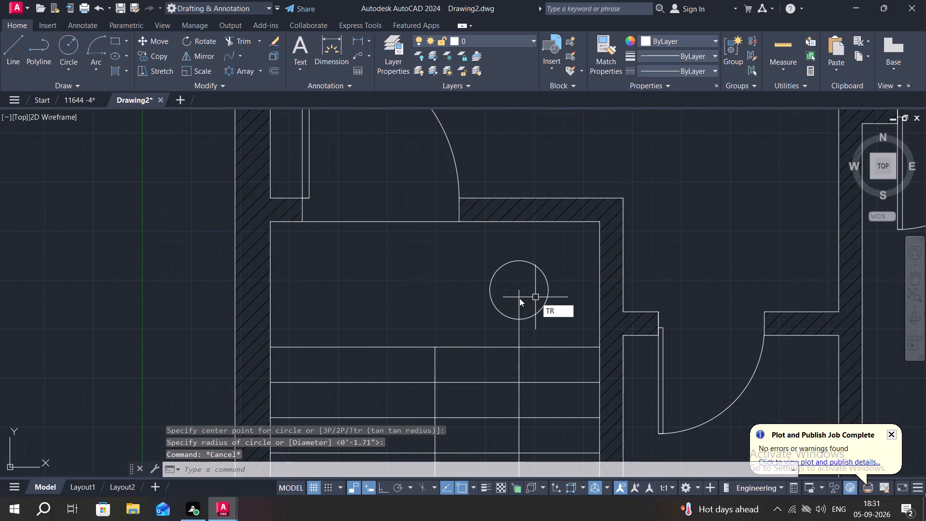
pyautogui.press('space')
pyautogui.click(519, 298)
pyautogui.press('Escape')
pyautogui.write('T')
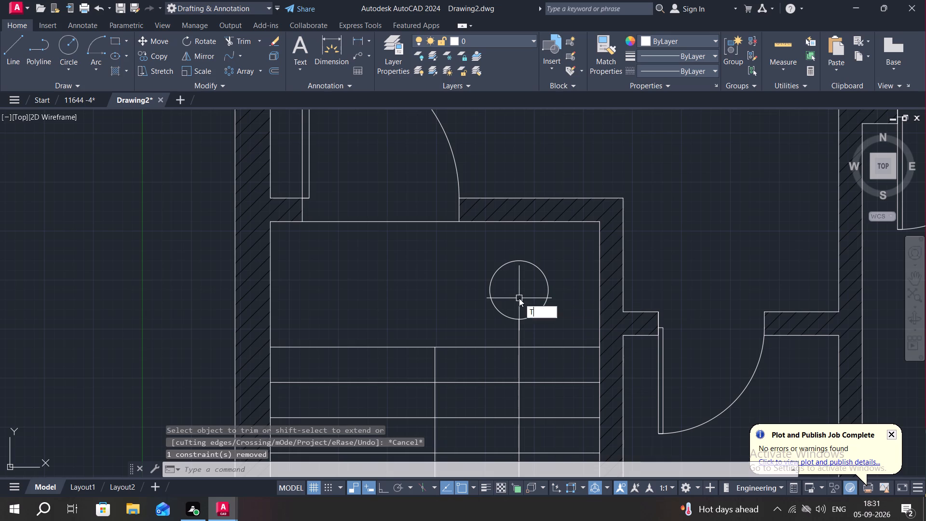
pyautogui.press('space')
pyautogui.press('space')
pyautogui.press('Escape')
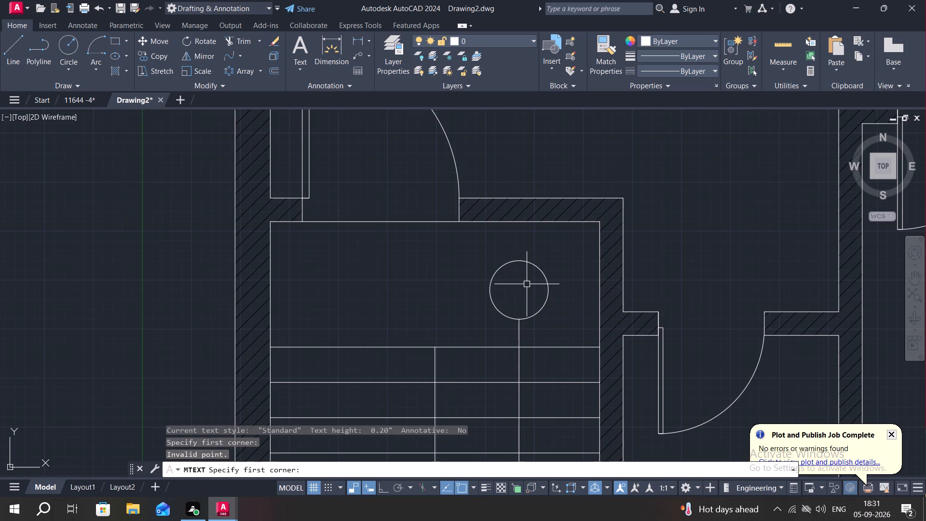
# Add the multiline text "UP" with a height of 4", starting inside the circle on the landing.
pyautogui.press('t')
pyautogui.press('space')
pyautogui.click(524, 284)
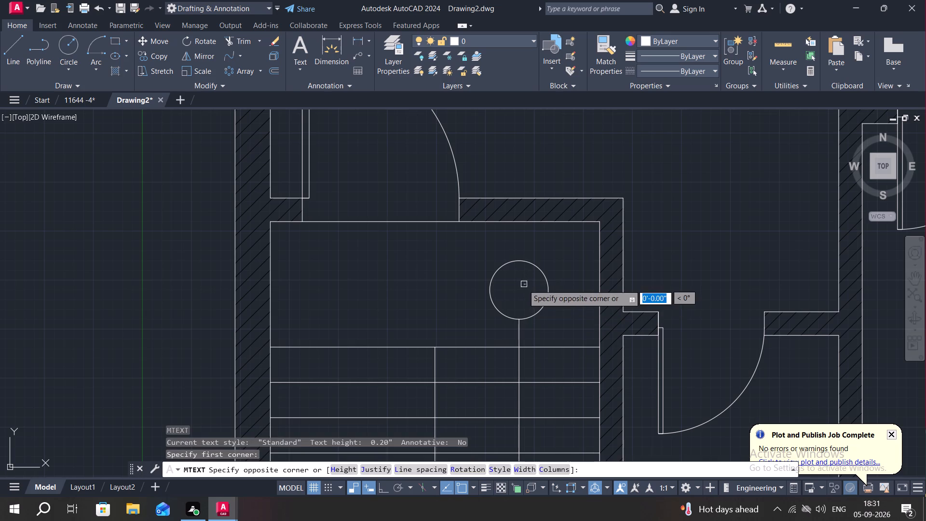
pyautogui.click(593, 305)
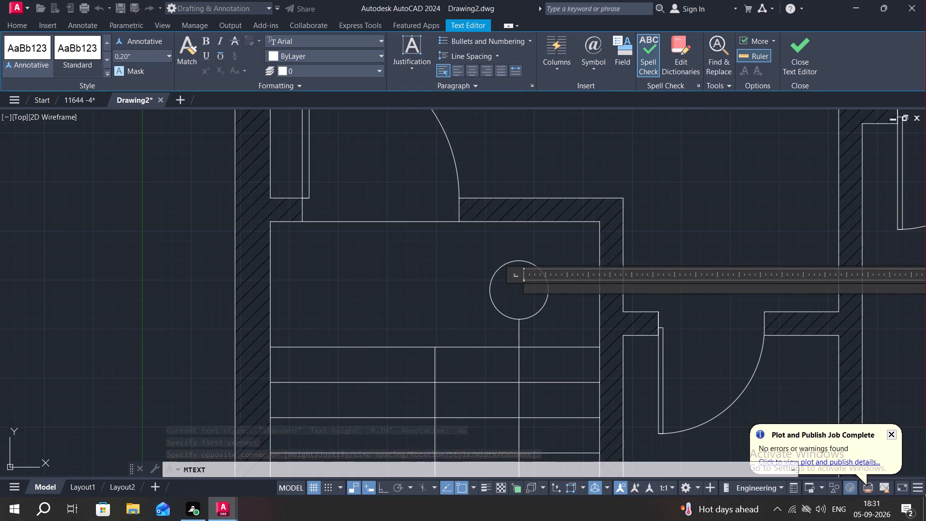
pyautogui.write('UP')
pyautogui.doubleClick(531, 284)
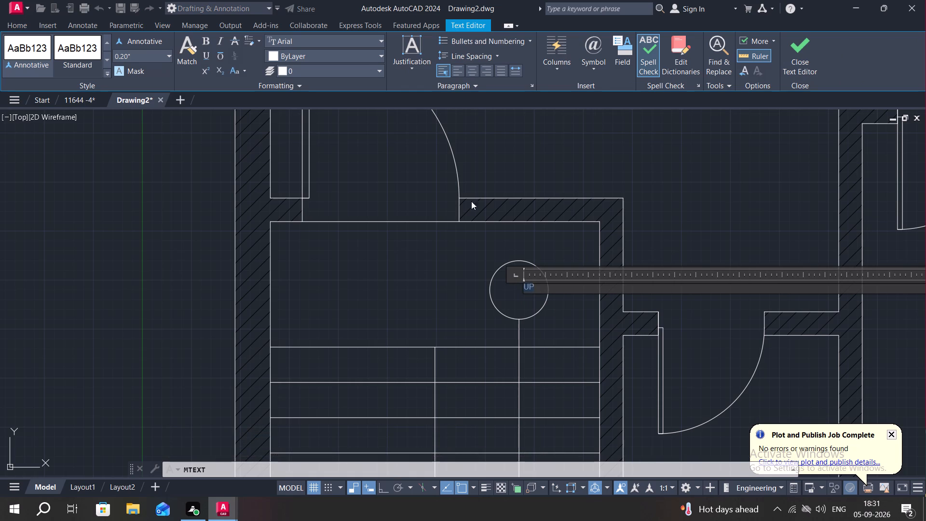
pyautogui.click(151, 51)
pyautogui.press('BackSpace')
pyautogui.write('4"')
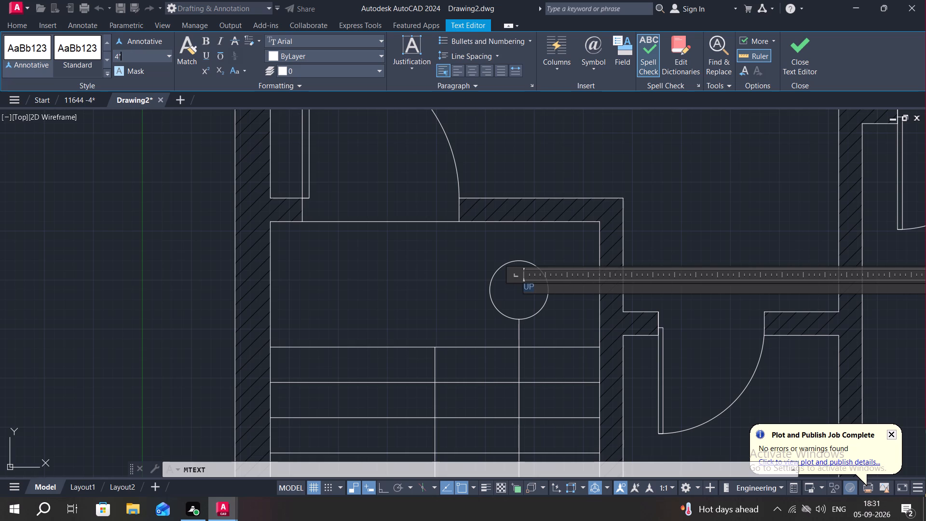
pyautogui.press('Return')
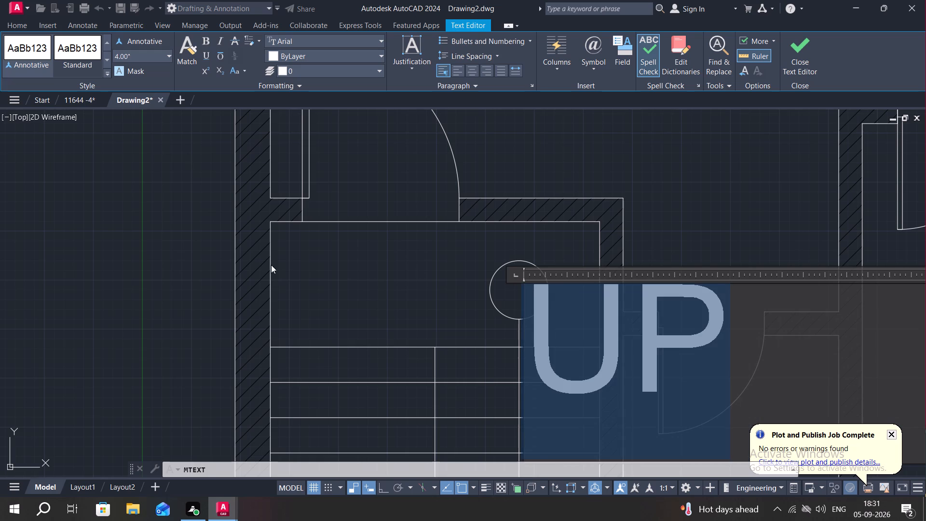
pyautogui.click(306, 275)
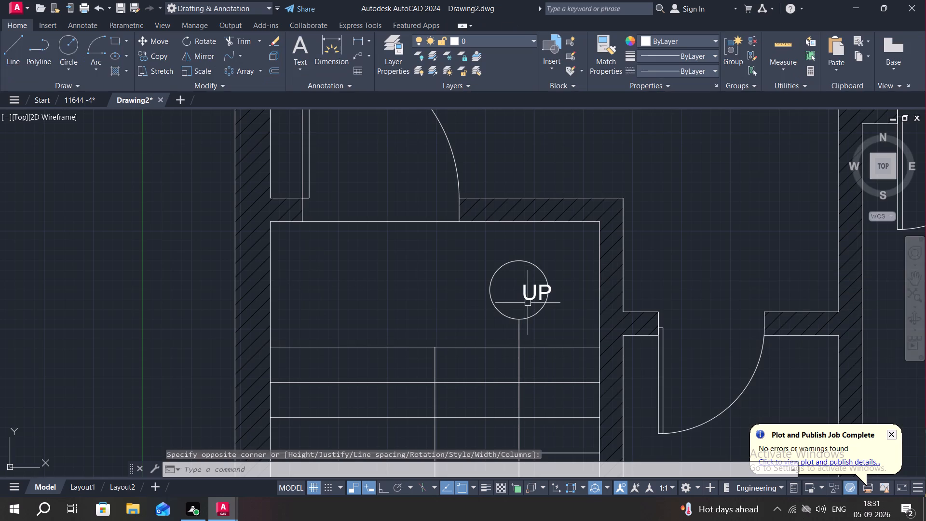
# Move the "UP" text slightly west so that it sits within the circle.
pyautogui.write('M')
pyautogui.press('space')
pyautogui.click(531, 294)
pyautogui.rightClick(531, 294)
pyautogui.moveTo(531, 294); pyautogui.dragTo(526, 297)
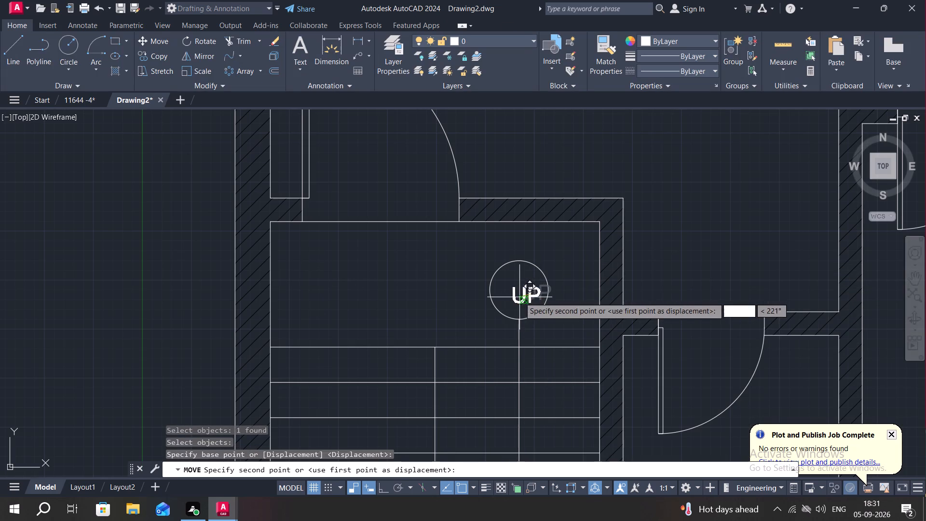
pyautogui.click(517, 295)
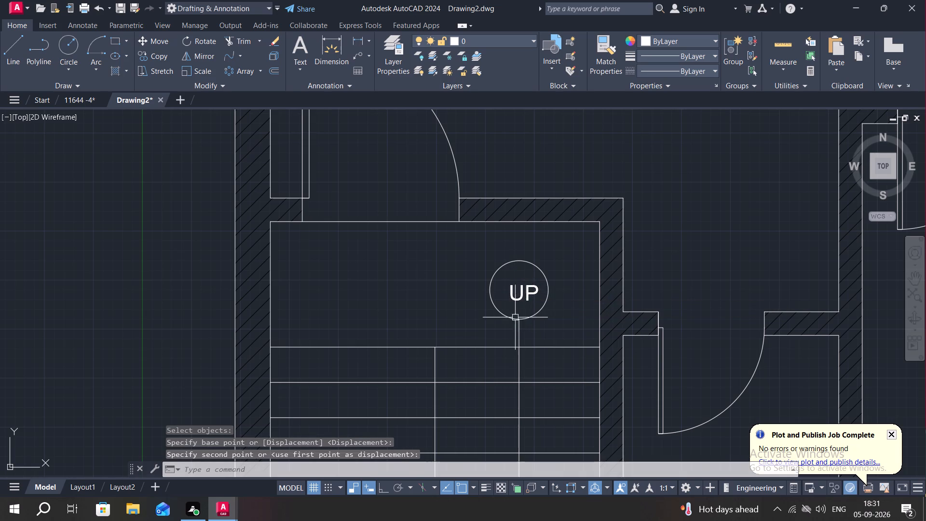
# Draw a long east-west rectangle about 1'-8" deep in the southeast room, just north of the south wall's window.
pyautogui.scroll(-5, 516, 325)
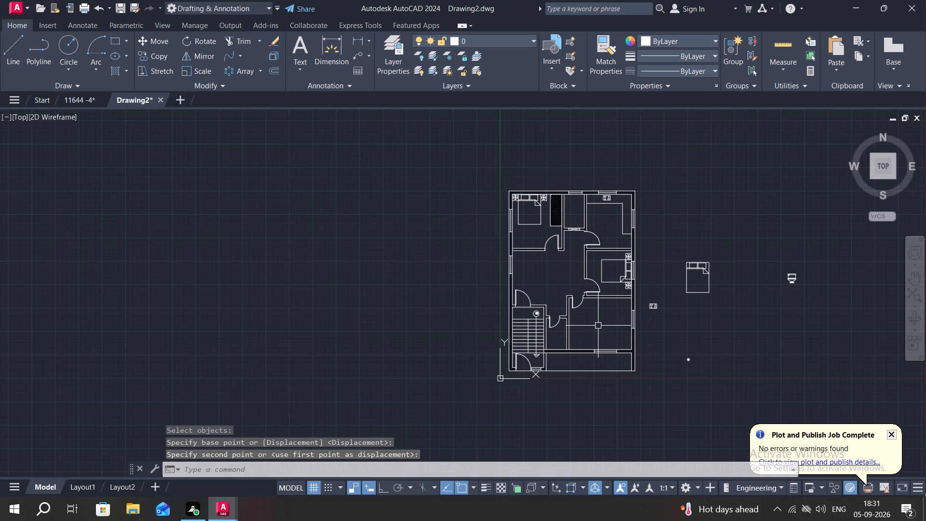
pyautogui.scroll(3, 598, 326)
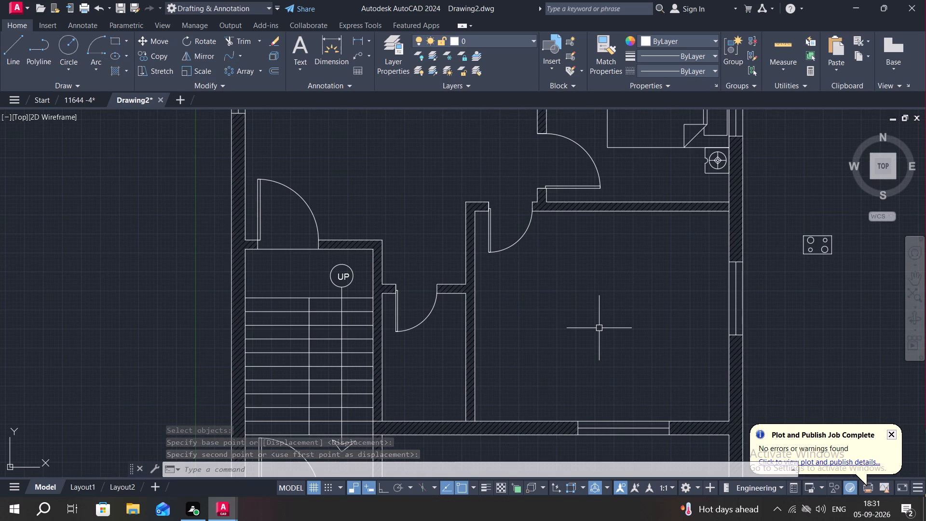
pyautogui.moveTo(619, 314); pyautogui.dragTo(608, 370, button='middle')
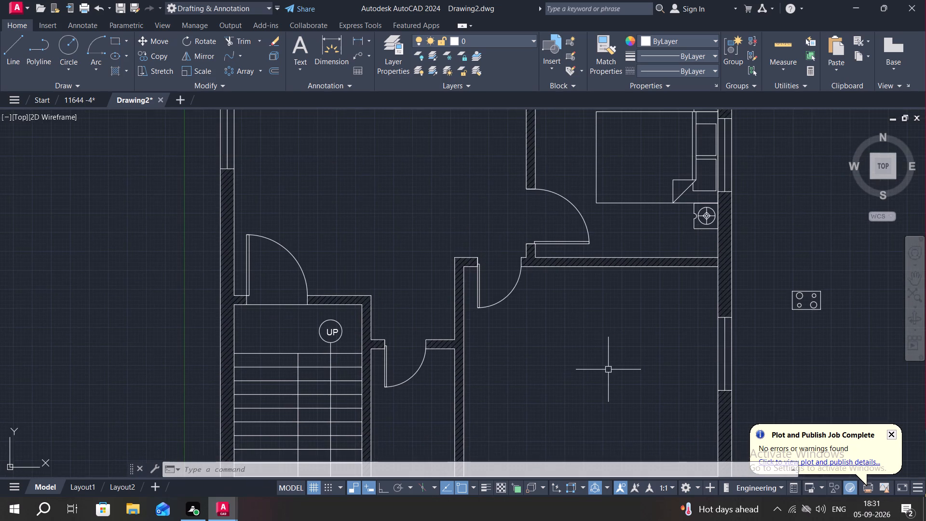
pyautogui.moveTo(608, 370); pyautogui.dragTo(645, 219, button='middle')
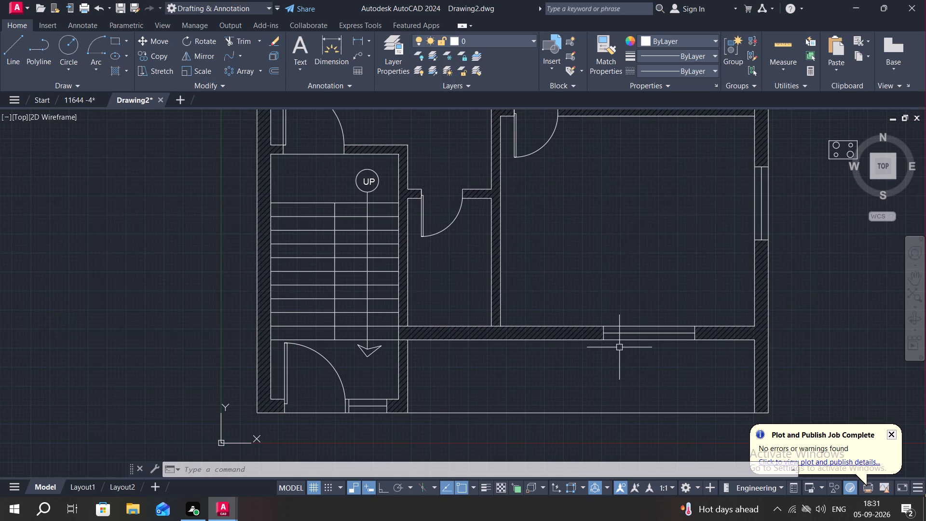
pyautogui.write('REC')
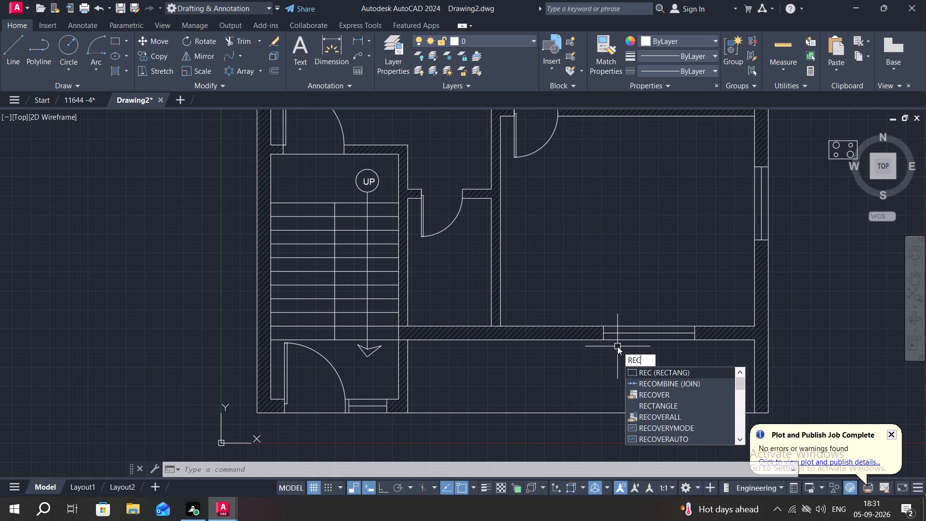
pyautogui.press('space')
pyautogui.click(582, 290)
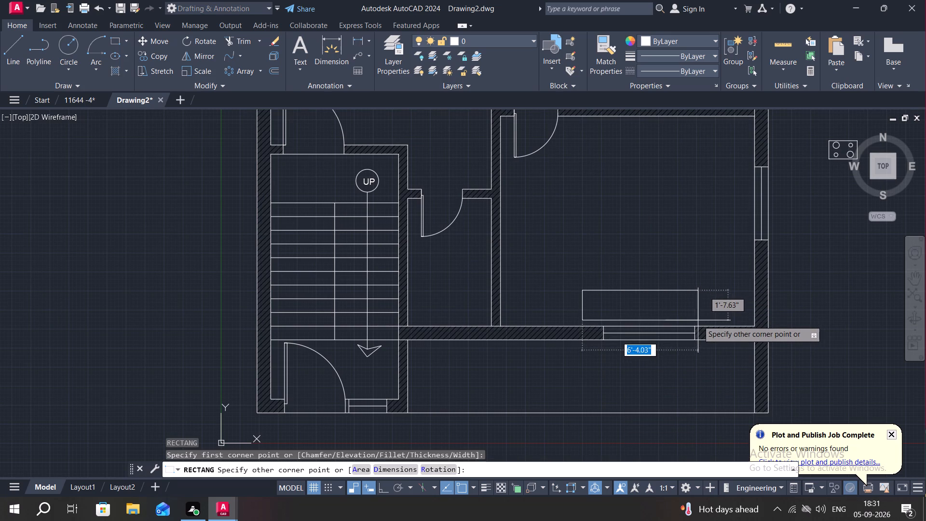
pyautogui.click(711, 320)
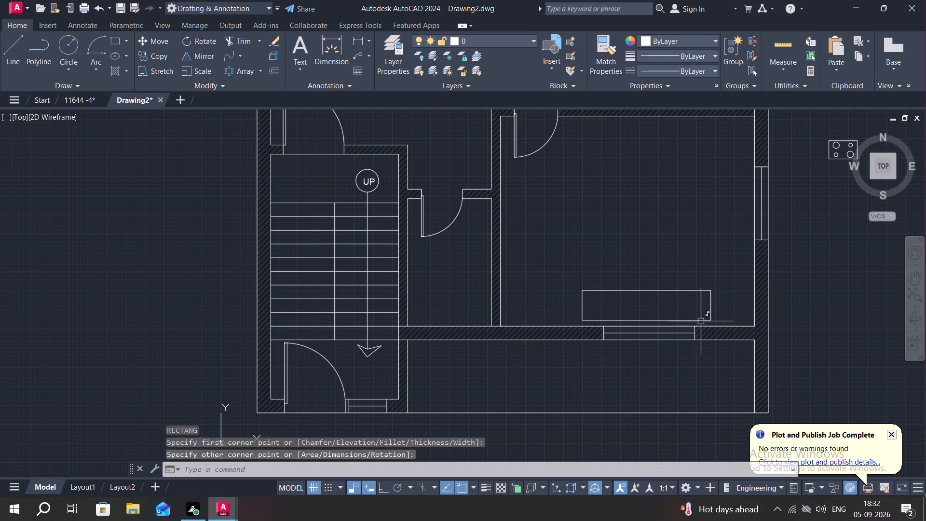
pyautogui.moveTo(665, 306); pyautogui.dragTo(655, 274, button='middle')
pyautogui.press('Escape')
# Offset the new rectangle 2" to its inside.
pyautogui.write('O')
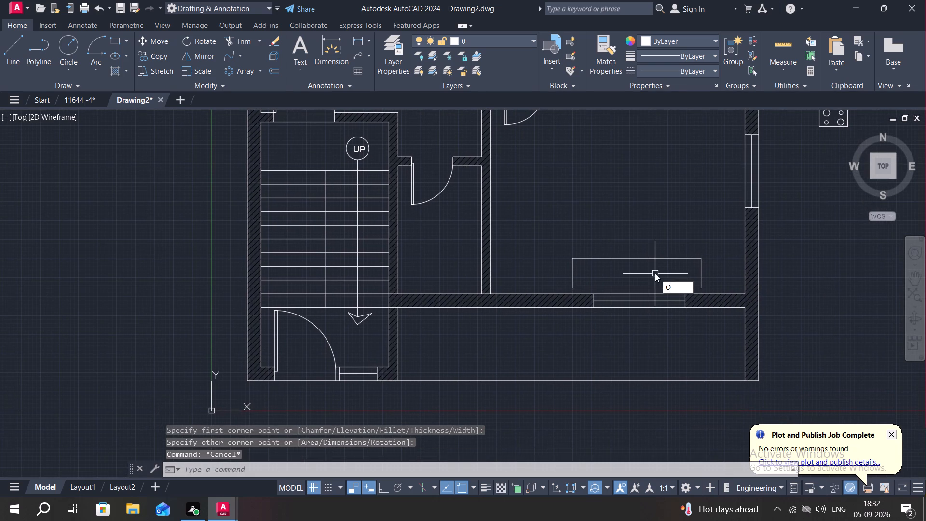
pyautogui.press('space')
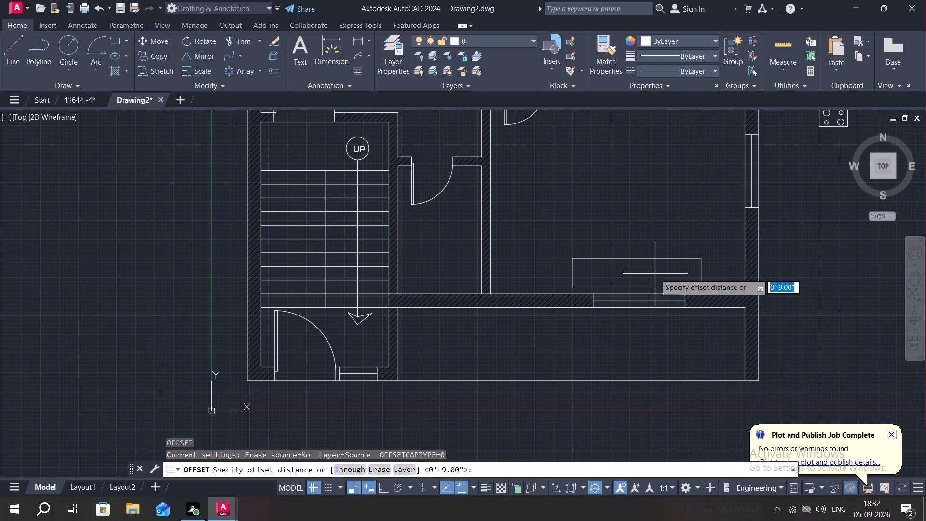
pyautogui.press('2')
pyautogui.hotkey('shift', '"')
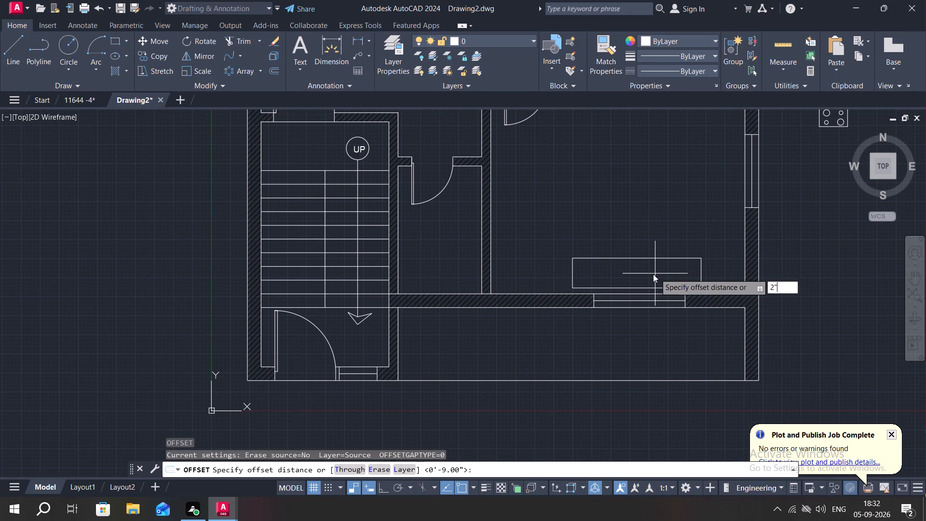
pyautogui.press('space')
pyautogui.click(647, 260)
pyautogui.click(647, 272)
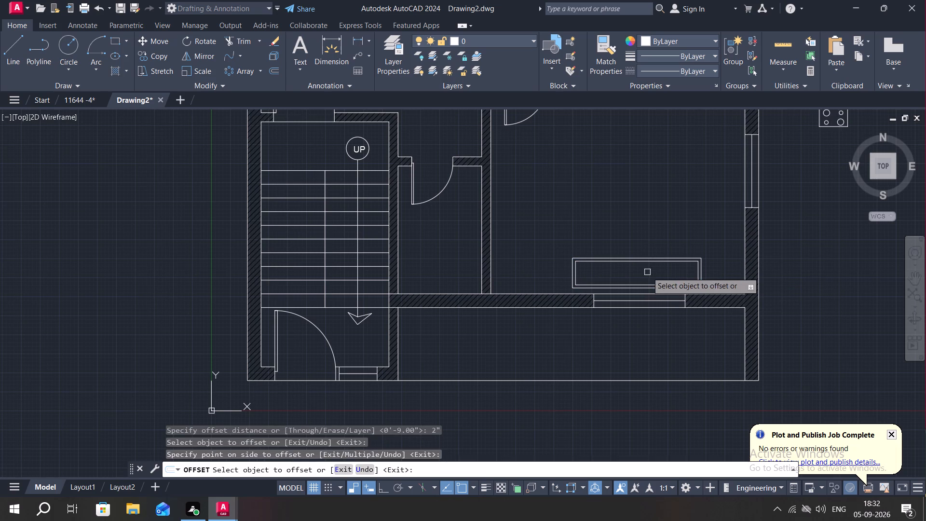
pyautogui.press('Escape')
# Trim away the north edge of the inner offset rectangle.
pyautogui.write('TR')
pyautogui.press('space')
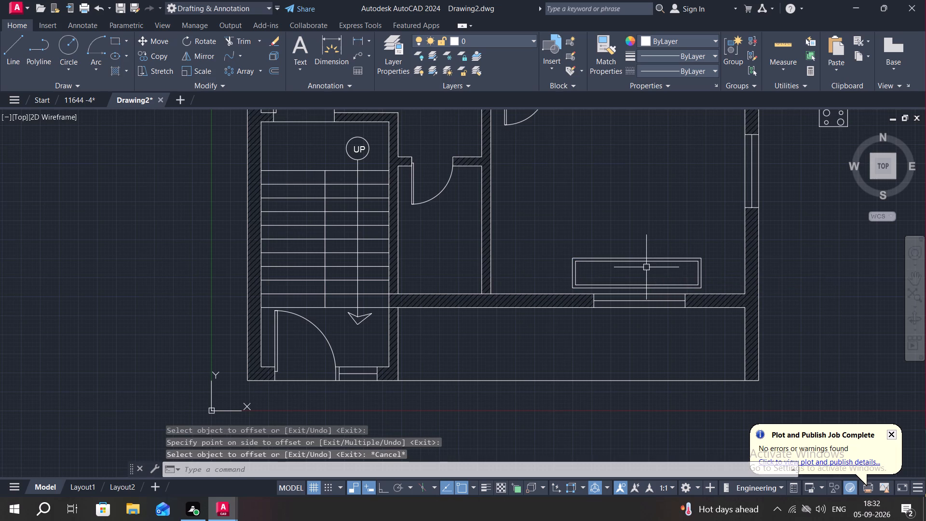
pyautogui.click(587, 263)
pyautogui.press('Escape')
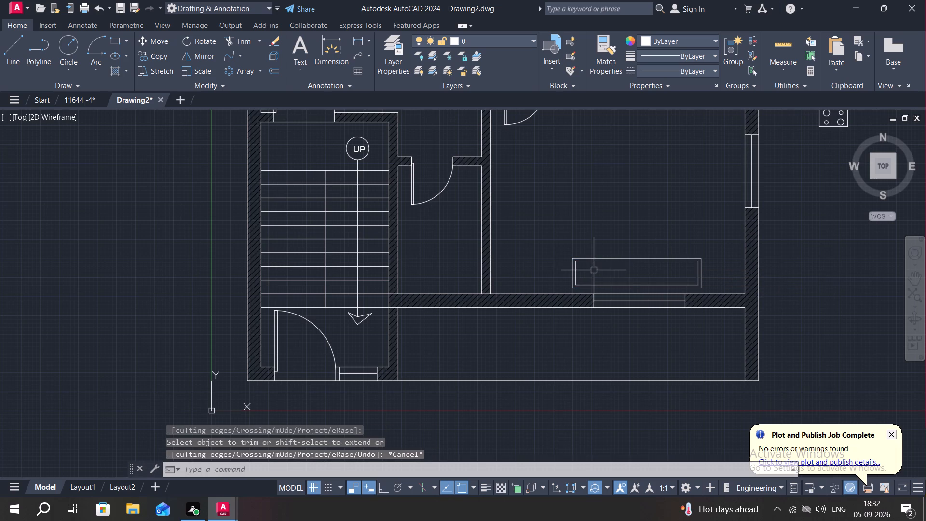
# Extend the inner outline's west and east side lines to the outer rectangle's north edge.
pyautogui.write('EX')
pyautogui.press('space')
pyautogui.click(577, 269)
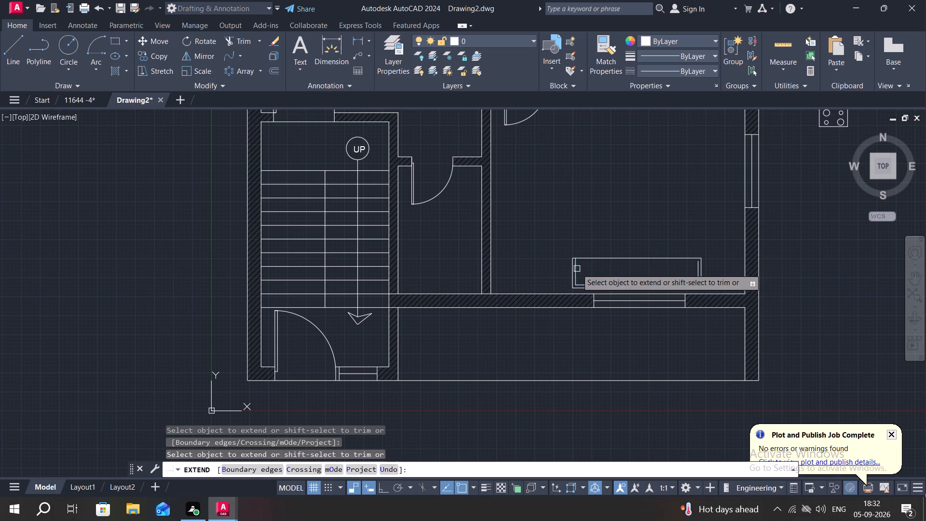
pyautogui.click(698, 277)
pyautogui.press('Escape')
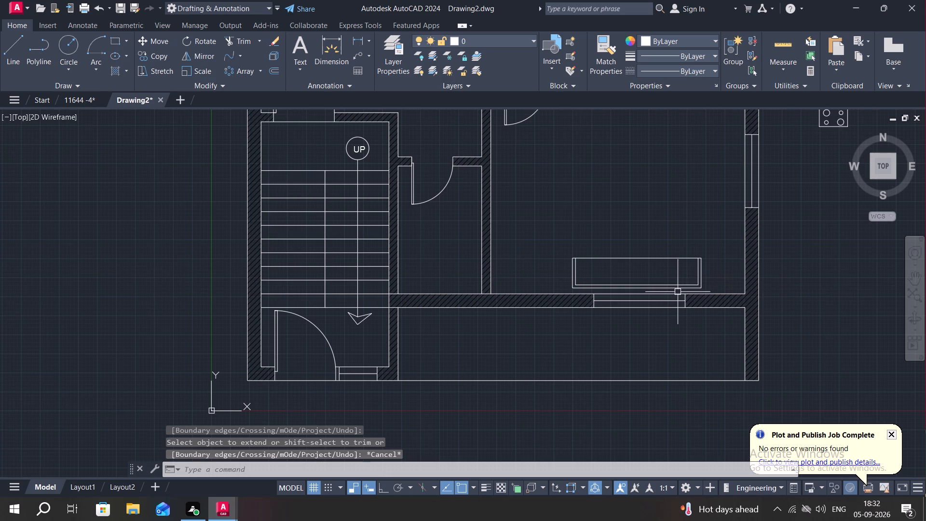
pyautogui.press('o')
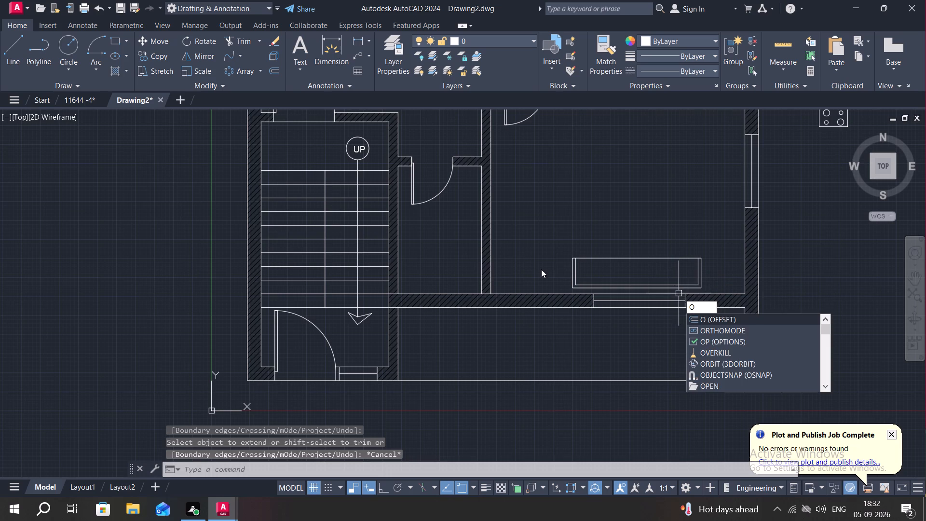
pyautogui.press('Escape')
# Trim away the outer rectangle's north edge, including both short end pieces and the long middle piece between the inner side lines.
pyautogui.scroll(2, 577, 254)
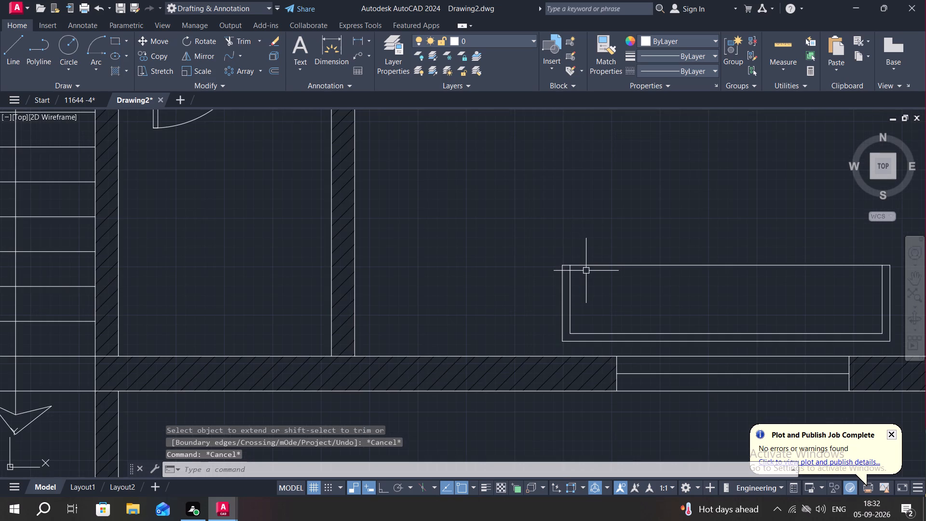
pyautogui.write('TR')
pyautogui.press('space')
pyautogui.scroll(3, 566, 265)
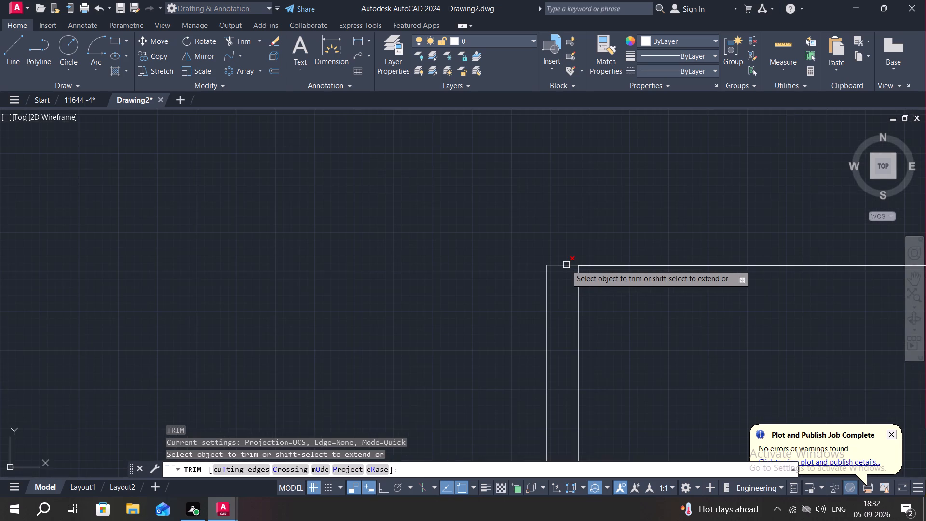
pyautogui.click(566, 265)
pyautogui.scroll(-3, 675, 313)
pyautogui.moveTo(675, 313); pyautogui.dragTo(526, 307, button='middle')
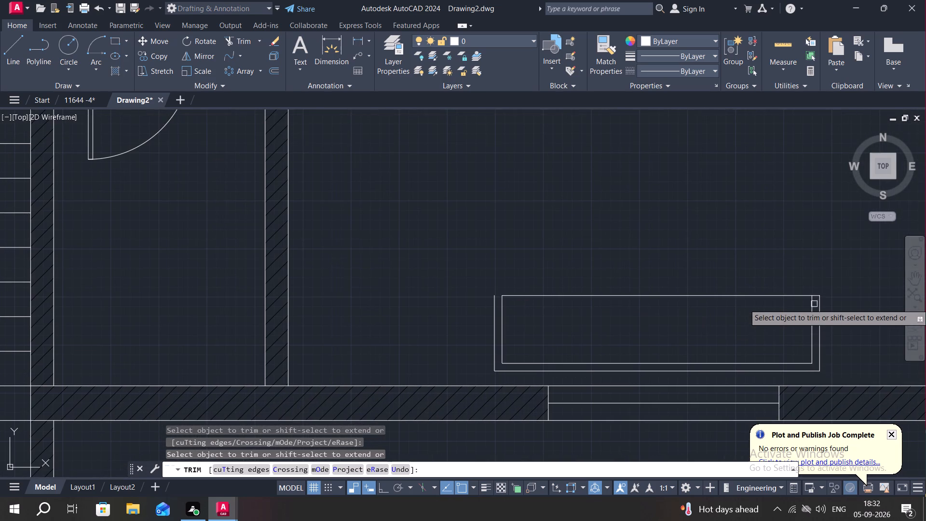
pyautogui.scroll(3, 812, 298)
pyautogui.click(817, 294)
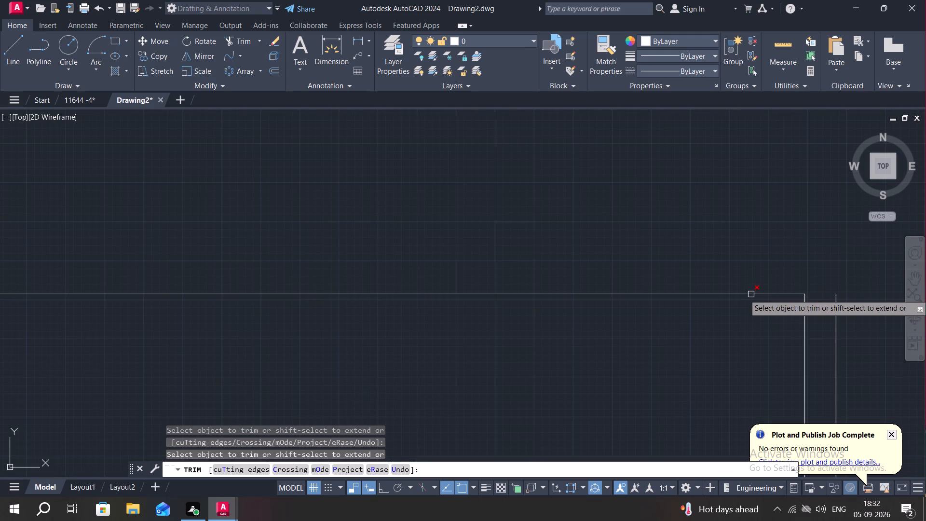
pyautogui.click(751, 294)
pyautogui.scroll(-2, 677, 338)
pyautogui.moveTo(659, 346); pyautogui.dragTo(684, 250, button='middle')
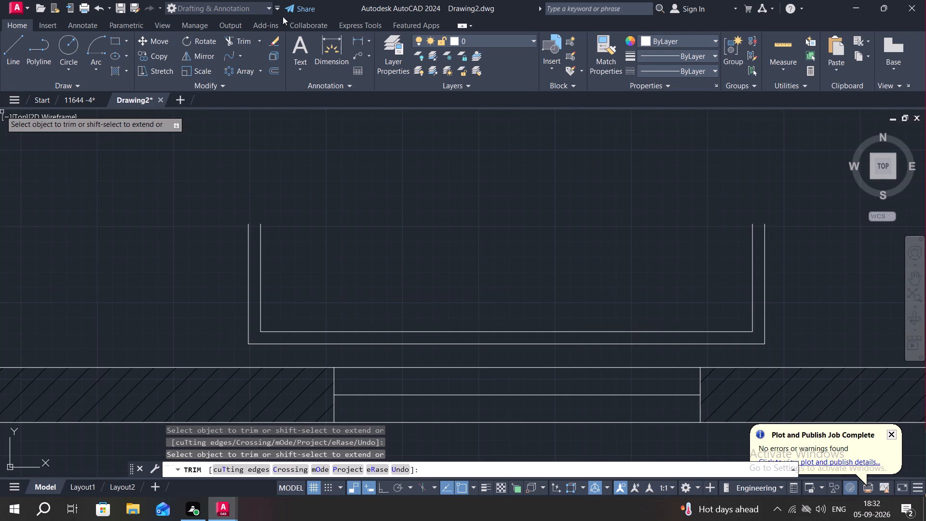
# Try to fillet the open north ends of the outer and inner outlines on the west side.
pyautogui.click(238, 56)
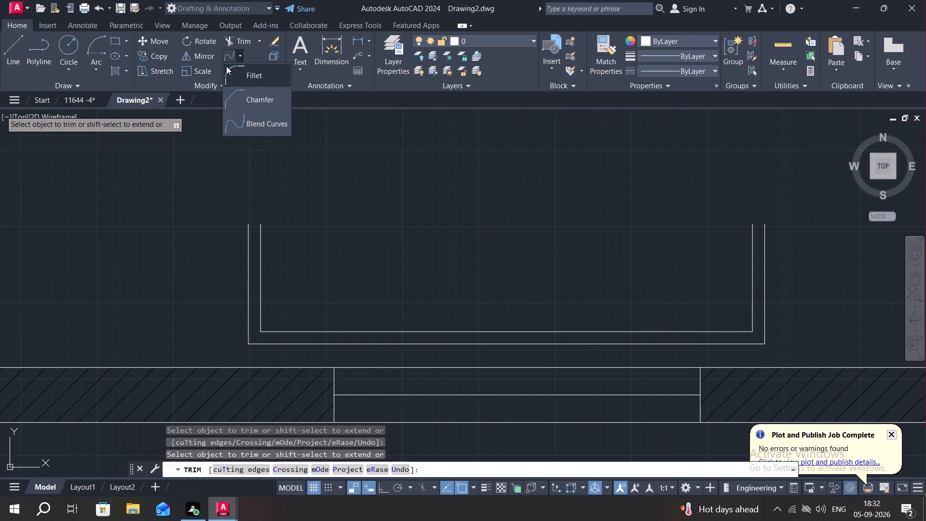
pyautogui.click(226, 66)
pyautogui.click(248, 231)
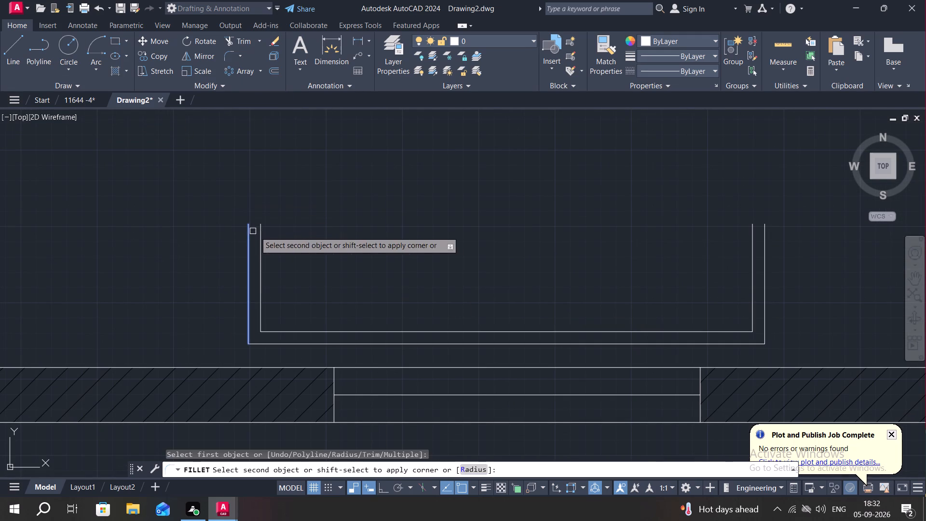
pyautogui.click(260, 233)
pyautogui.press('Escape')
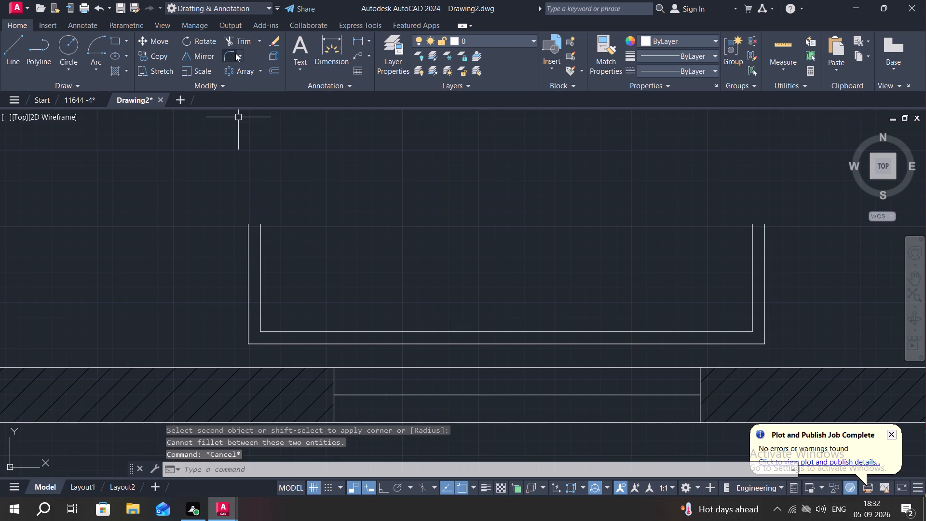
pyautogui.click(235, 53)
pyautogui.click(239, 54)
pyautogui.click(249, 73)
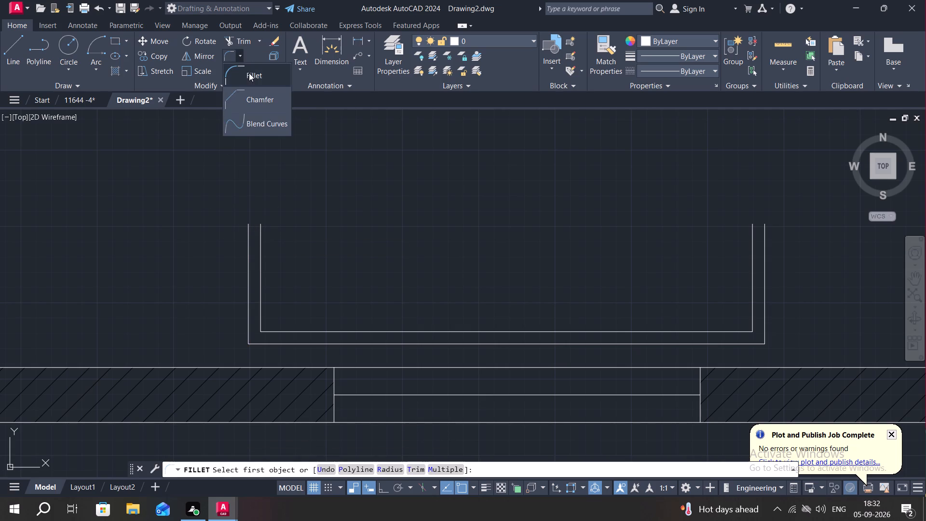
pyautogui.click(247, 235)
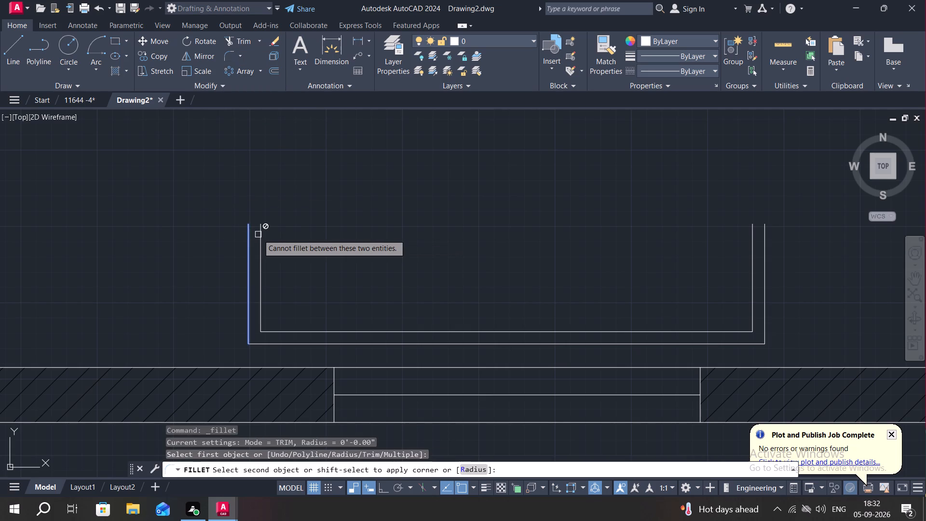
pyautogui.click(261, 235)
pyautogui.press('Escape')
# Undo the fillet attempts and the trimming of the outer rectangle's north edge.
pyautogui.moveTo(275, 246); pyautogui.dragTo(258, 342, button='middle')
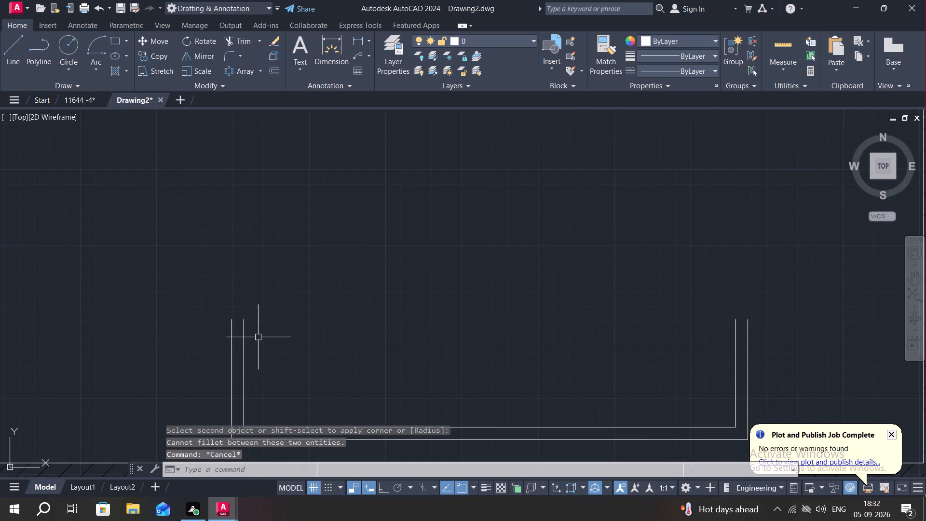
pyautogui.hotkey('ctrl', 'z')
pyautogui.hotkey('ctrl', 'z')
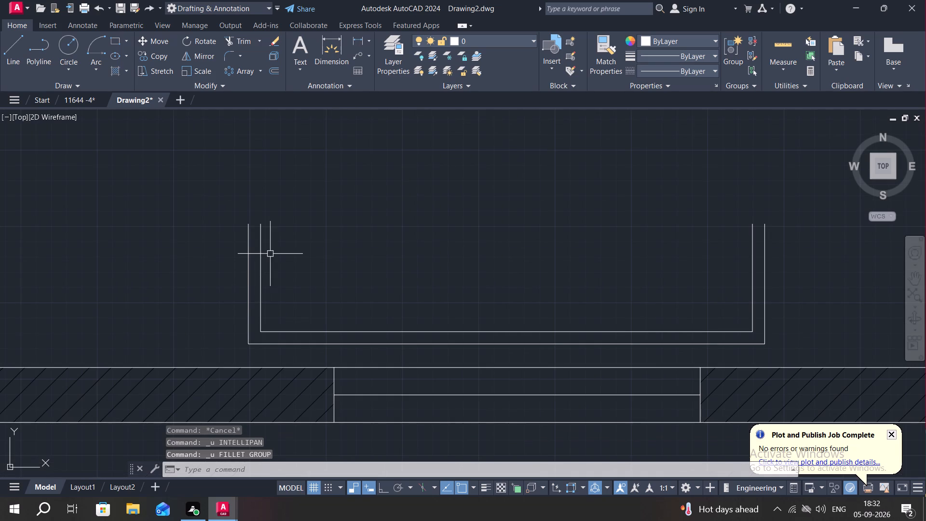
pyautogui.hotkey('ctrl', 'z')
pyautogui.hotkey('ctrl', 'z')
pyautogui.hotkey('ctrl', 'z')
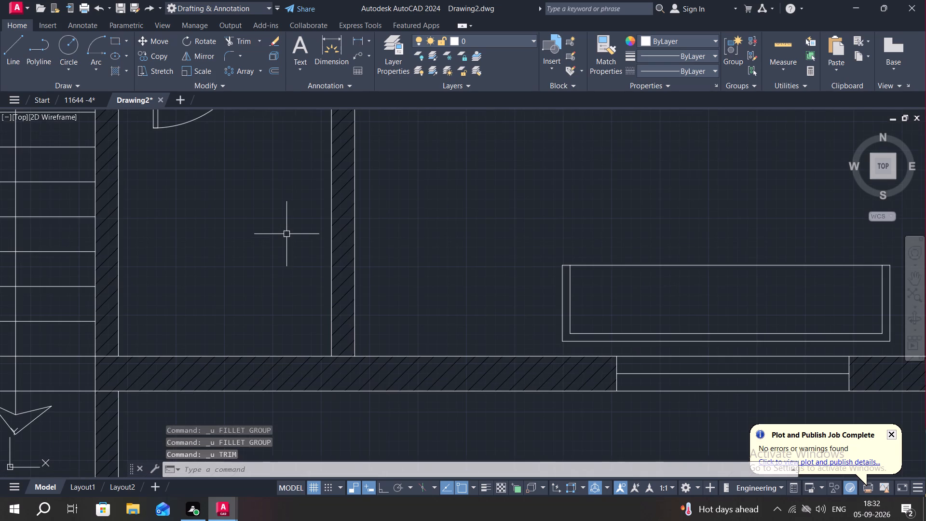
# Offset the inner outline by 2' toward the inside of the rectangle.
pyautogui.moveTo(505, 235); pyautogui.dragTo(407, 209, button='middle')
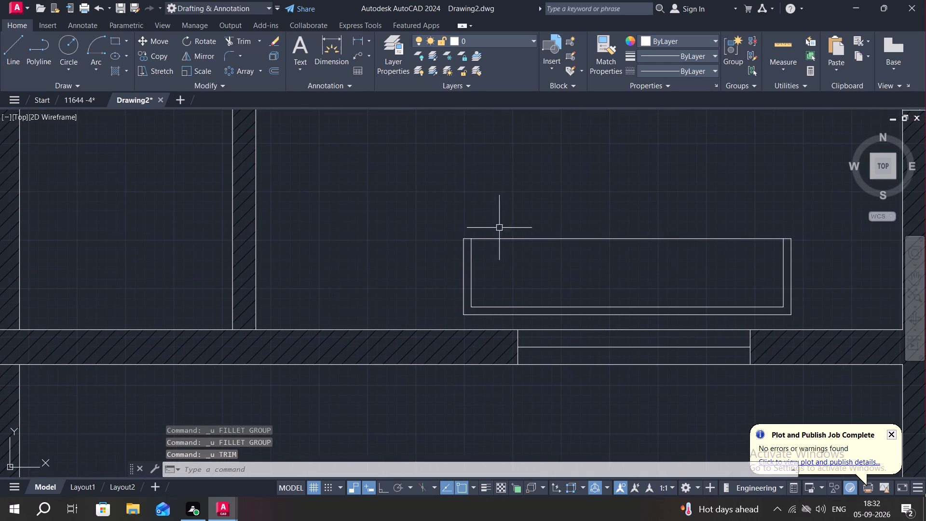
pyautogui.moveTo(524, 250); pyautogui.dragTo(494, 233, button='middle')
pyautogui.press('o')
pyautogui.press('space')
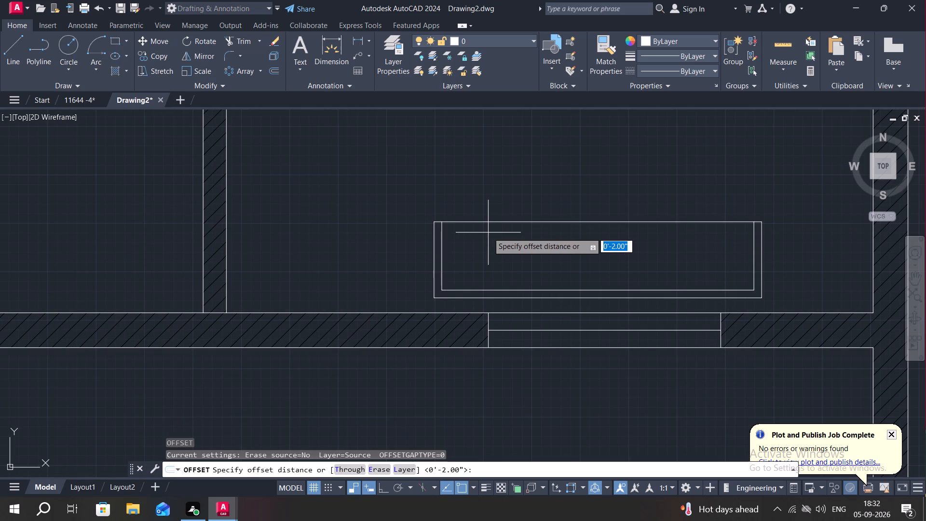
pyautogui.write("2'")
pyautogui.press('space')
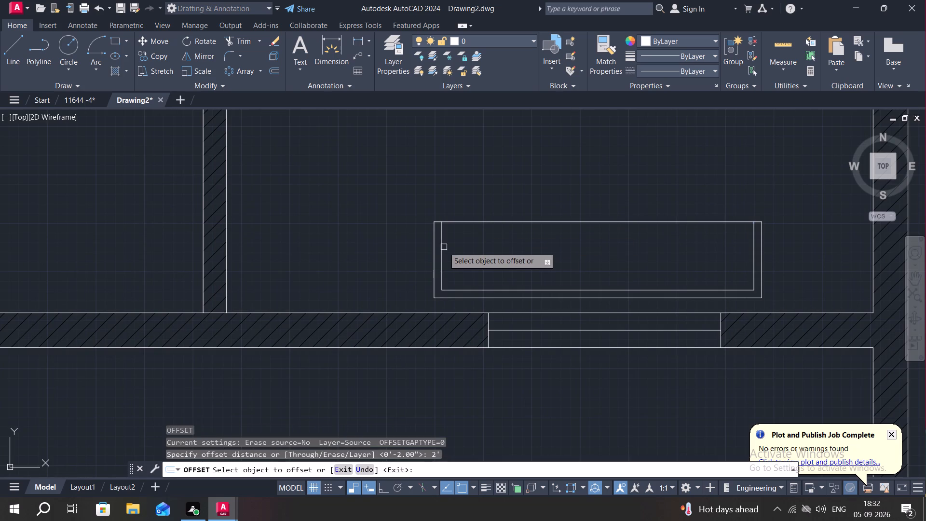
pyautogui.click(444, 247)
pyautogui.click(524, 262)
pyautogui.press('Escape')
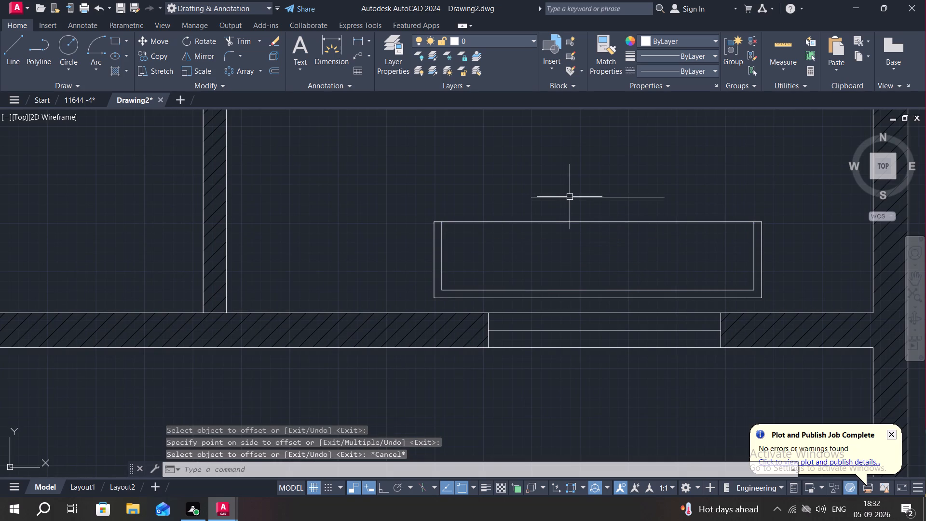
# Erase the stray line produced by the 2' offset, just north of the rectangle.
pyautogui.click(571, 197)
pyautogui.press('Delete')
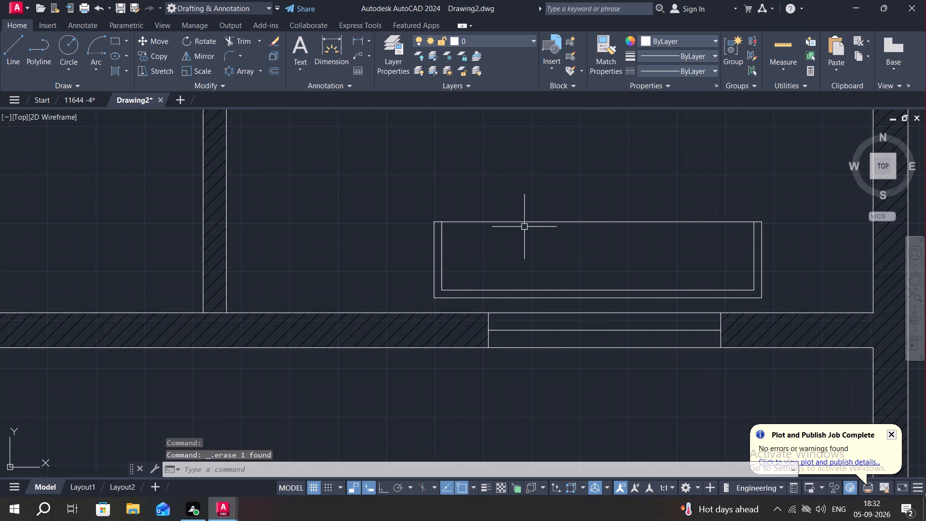
# Break the furniture piece's inner outline at its southwest corner so the west side becomes a separate segment.
pyautogui.write('BR')
pyautogui.press('e')
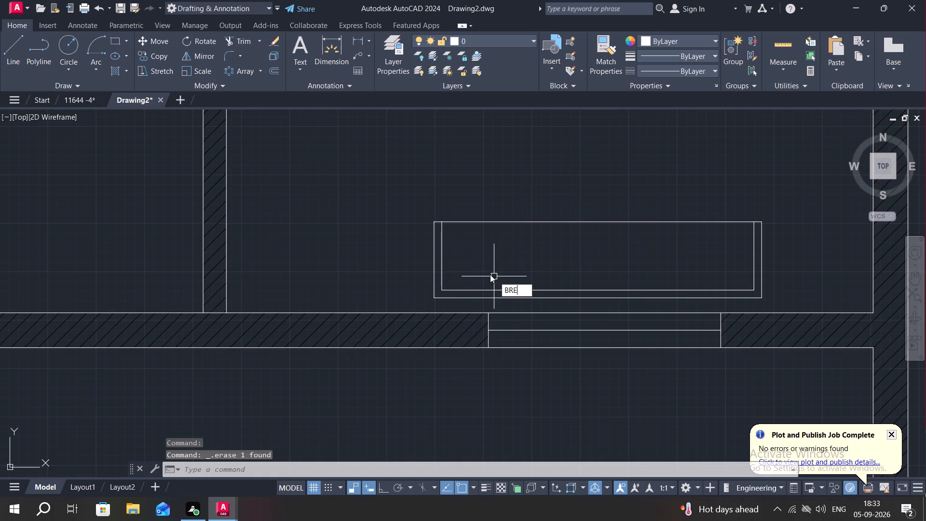
pyautogui.press('space')
pyautogui.click(442, 255)
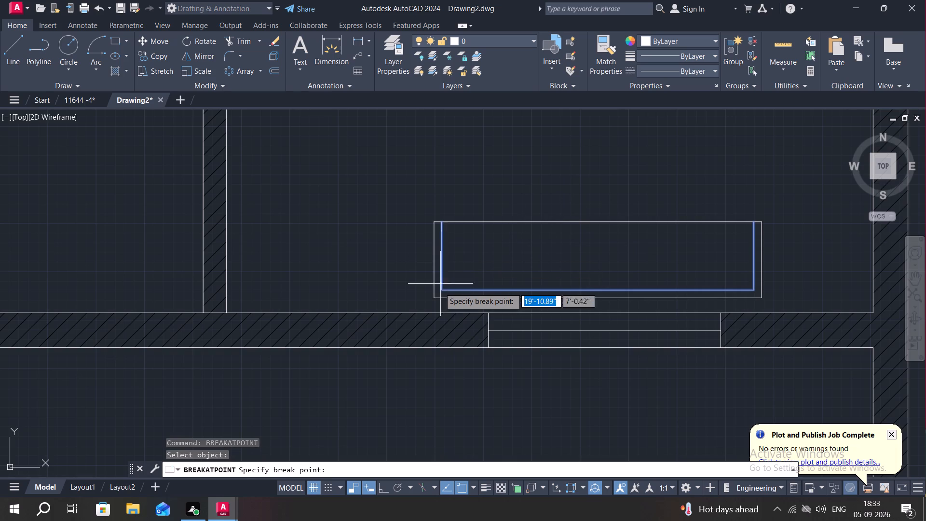
pyautogui.click(439, 288)
pyautogui.press('Escape')
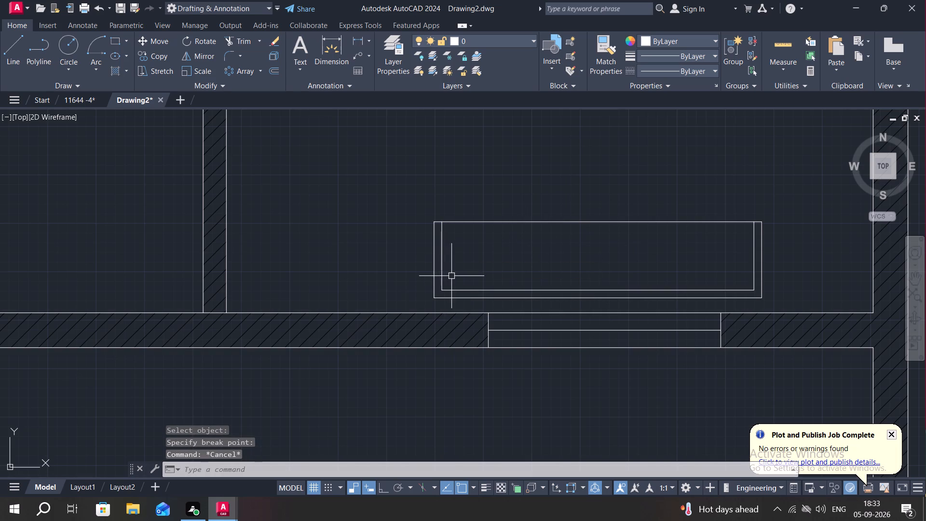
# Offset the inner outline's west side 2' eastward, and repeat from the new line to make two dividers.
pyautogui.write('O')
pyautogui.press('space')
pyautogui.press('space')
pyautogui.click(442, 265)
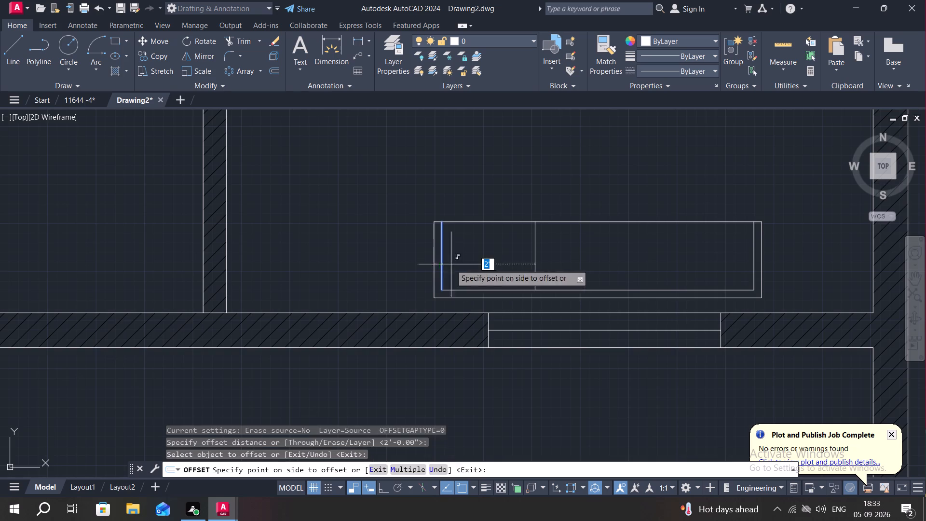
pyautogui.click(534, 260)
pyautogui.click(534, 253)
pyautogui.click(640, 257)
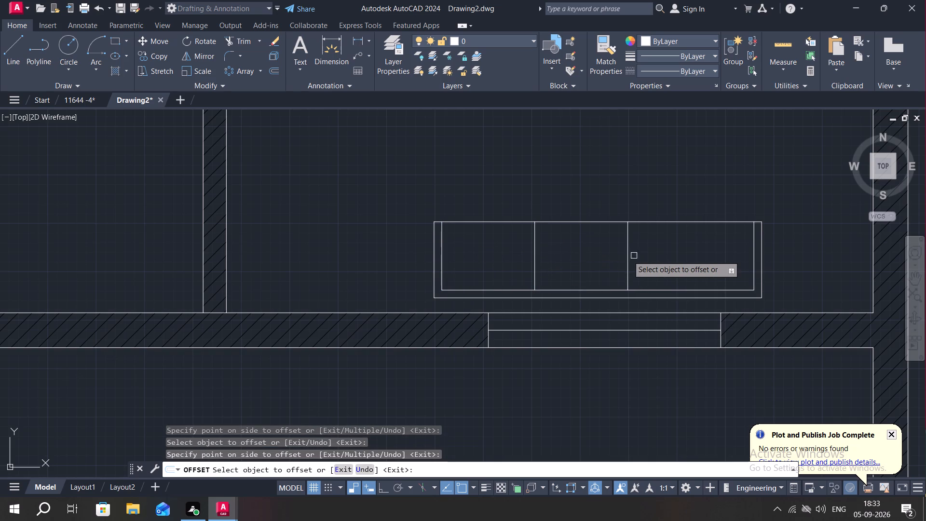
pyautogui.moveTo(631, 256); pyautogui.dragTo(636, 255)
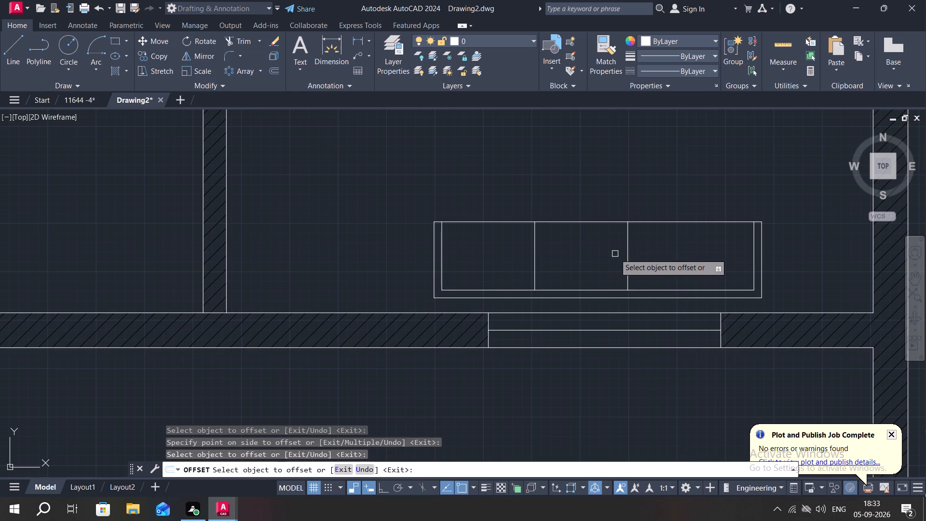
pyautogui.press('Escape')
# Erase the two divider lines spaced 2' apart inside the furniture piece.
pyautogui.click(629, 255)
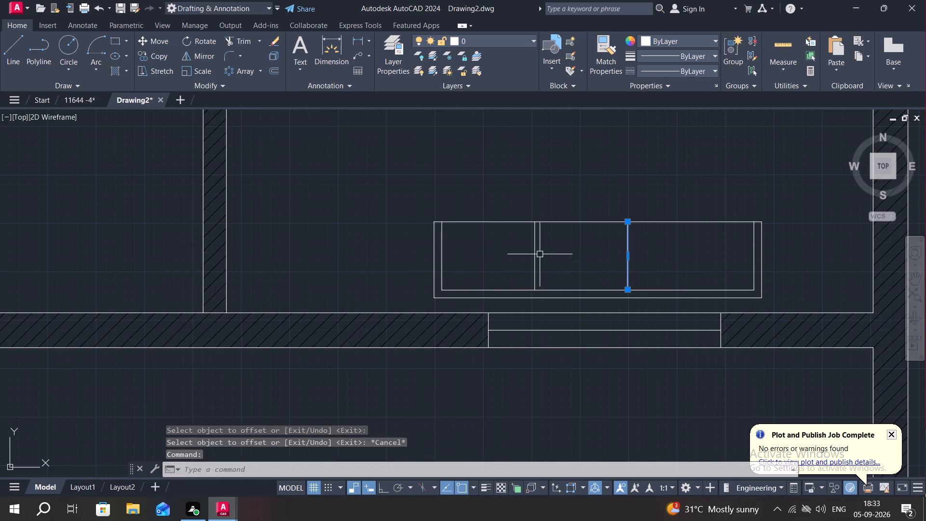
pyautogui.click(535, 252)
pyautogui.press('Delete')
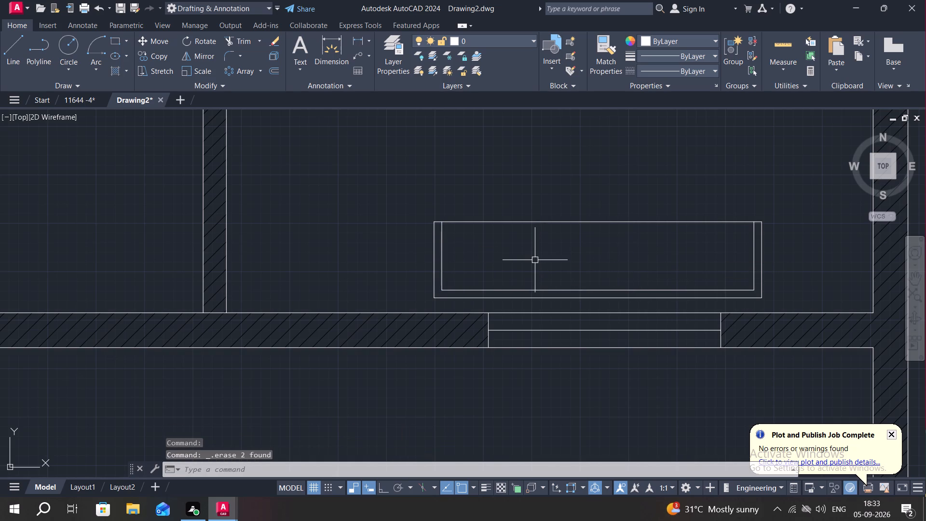
# Offset the inner outline's west side 2'5" eastward twice in succession to divide the sofa into three seats.
pyautogui.write('O')
pyautogui.press('space')
pyautogui.write("2'")
pyautogui.write('5"')
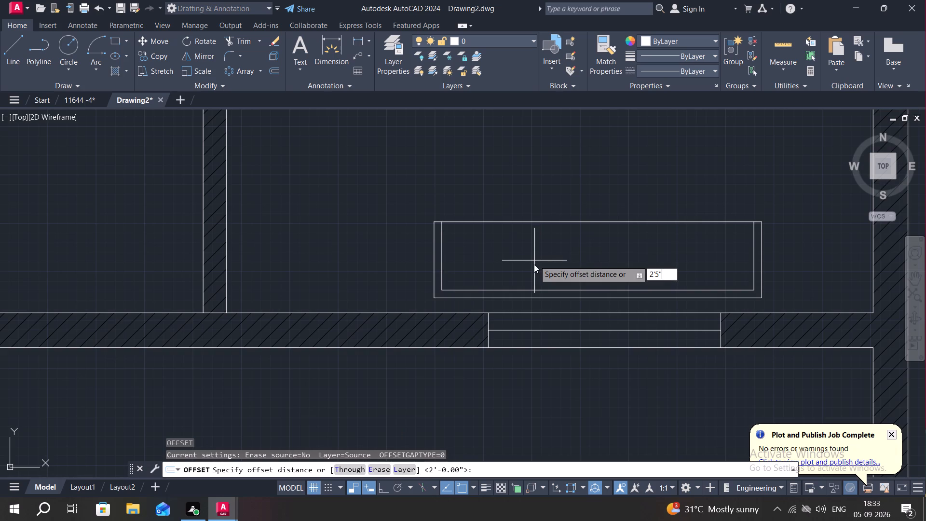
pyautogui.press('space')
pyautogui.click(441, 240)
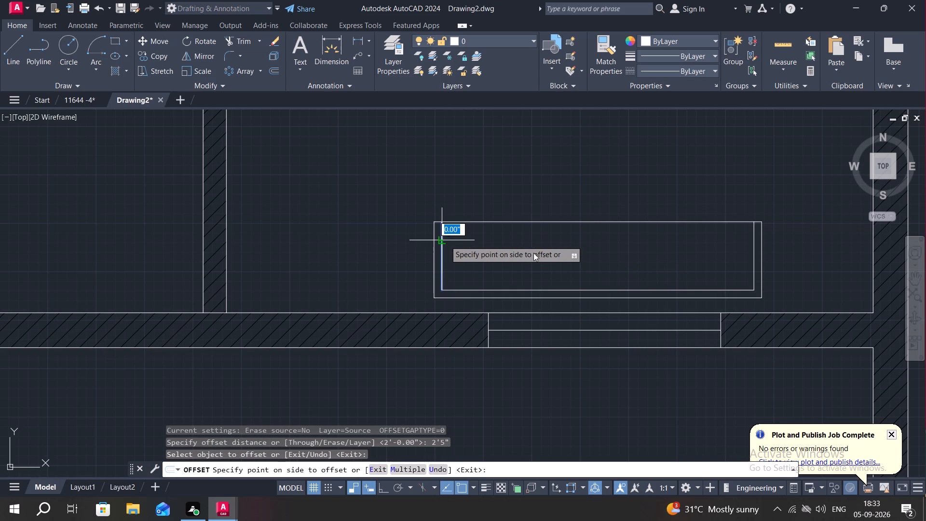
pyautogui.click(547, 252)
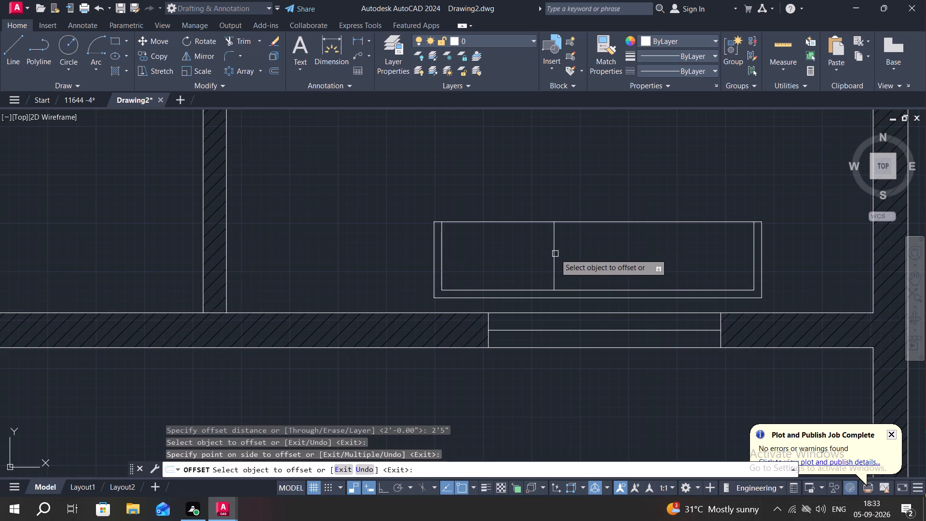
pyautogui.click(555, 254)
pyautogui.click(626, 258)
pyautogui.press('Escape')
# Draw a table rectangle about 4'-2" by 2' just north of the three-seat sofa.
pyautogui.moveTo(596, 241); pyautogui.dragTo(597, 335, button='middle')
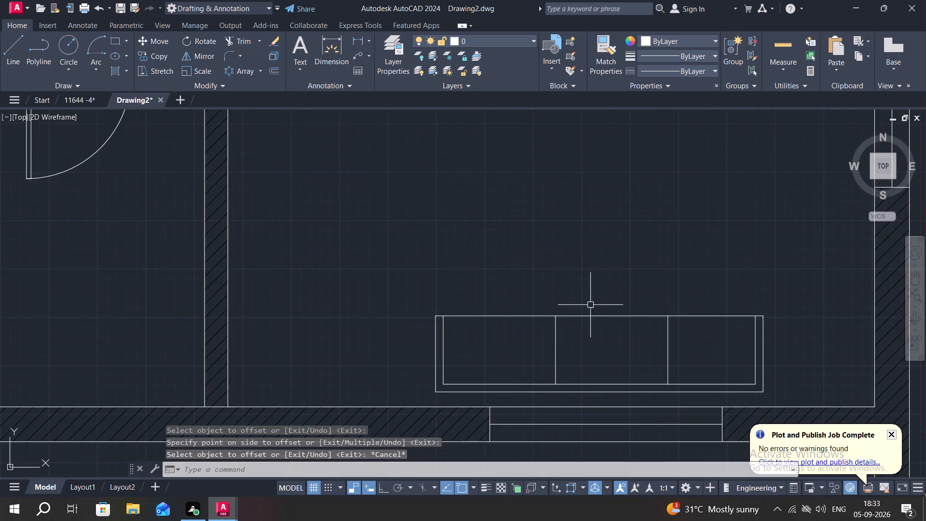
pyautogui.scroll(-1, 590, 303)
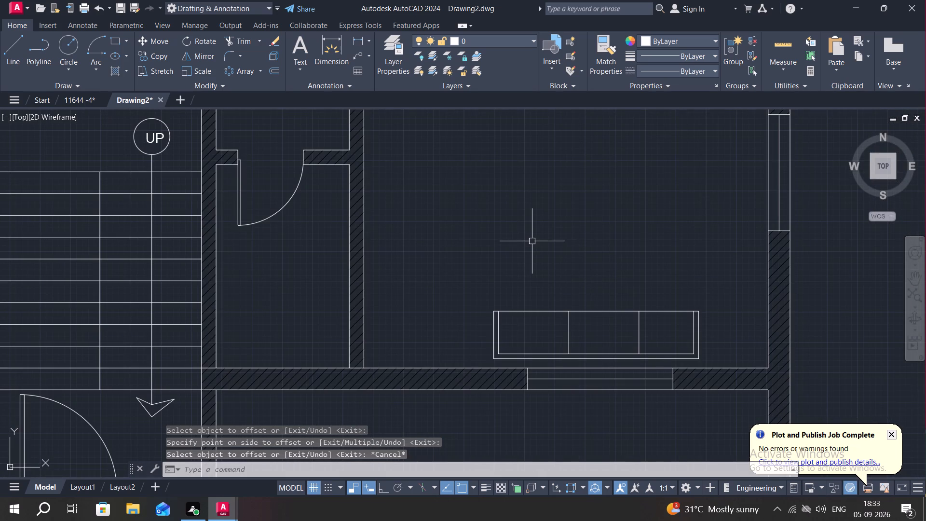
pyautogui.write('REC')
pyautogui.press('space')
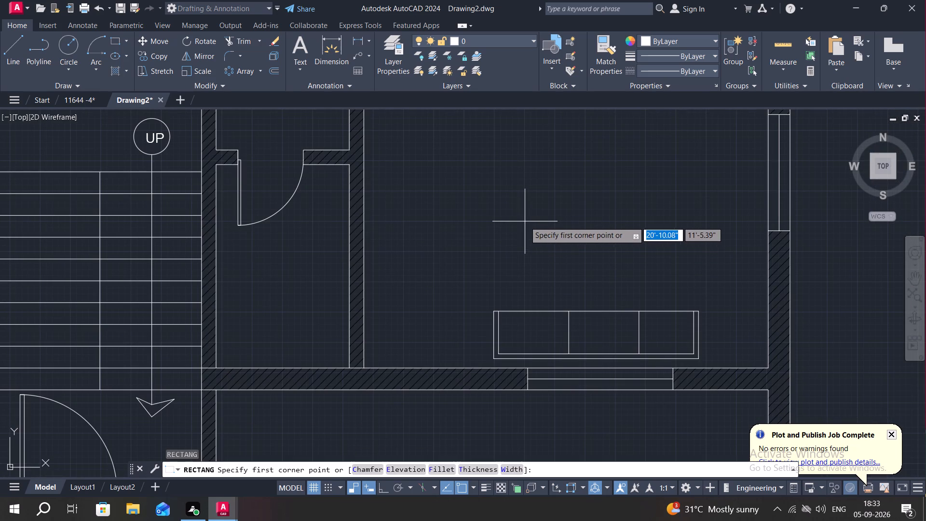
pyautogui.click(525, 221)
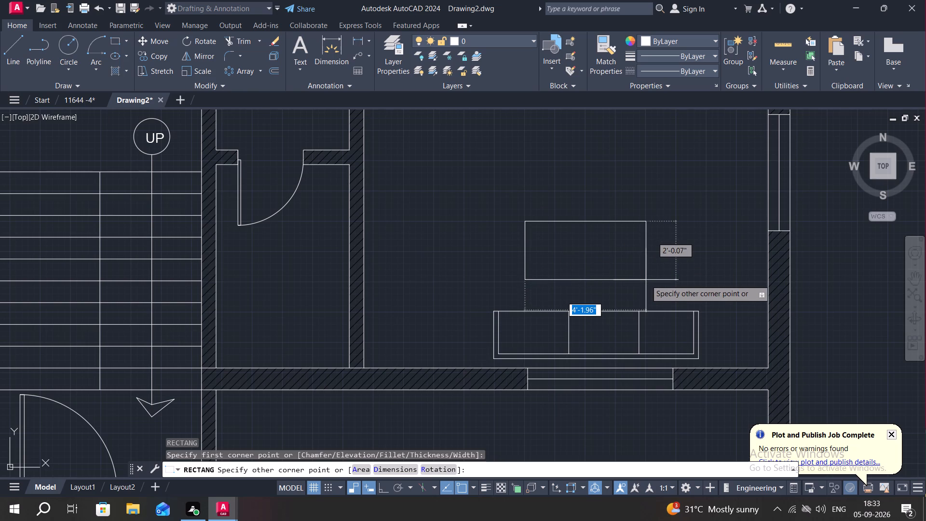
pyautogui.click(645, 280)
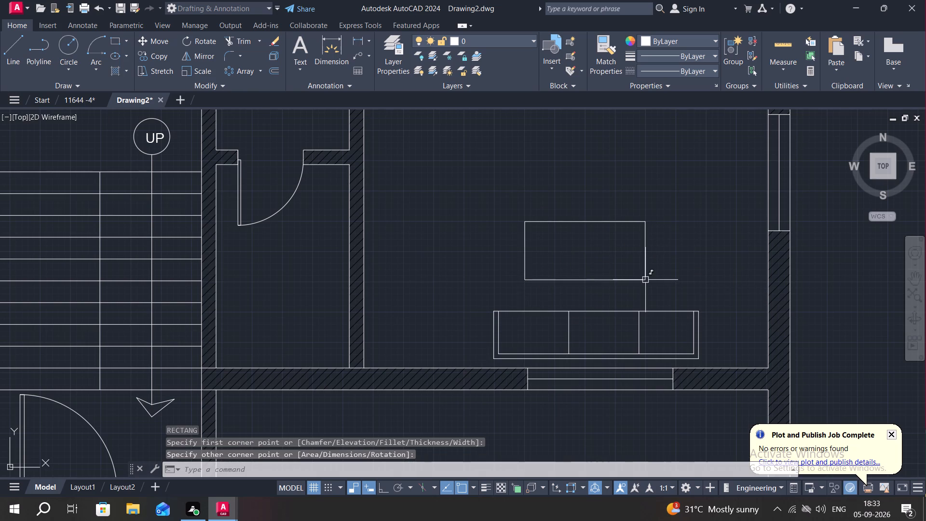
pyautogui.moveTo(649, 264); pyautogui.dragTo(631, 262, button='middle')
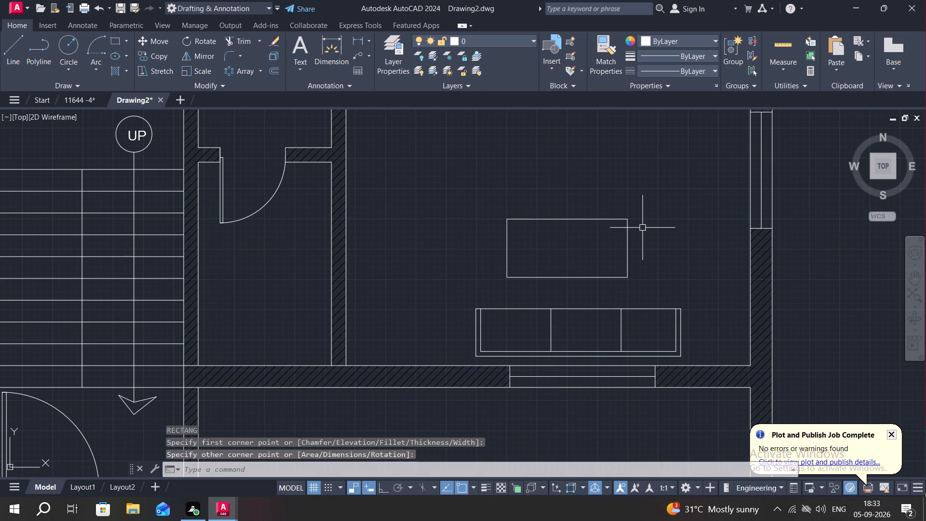
# Draw a chair outline about 2' by 2' just east of the table rectangle.
pyautogui.press('t')
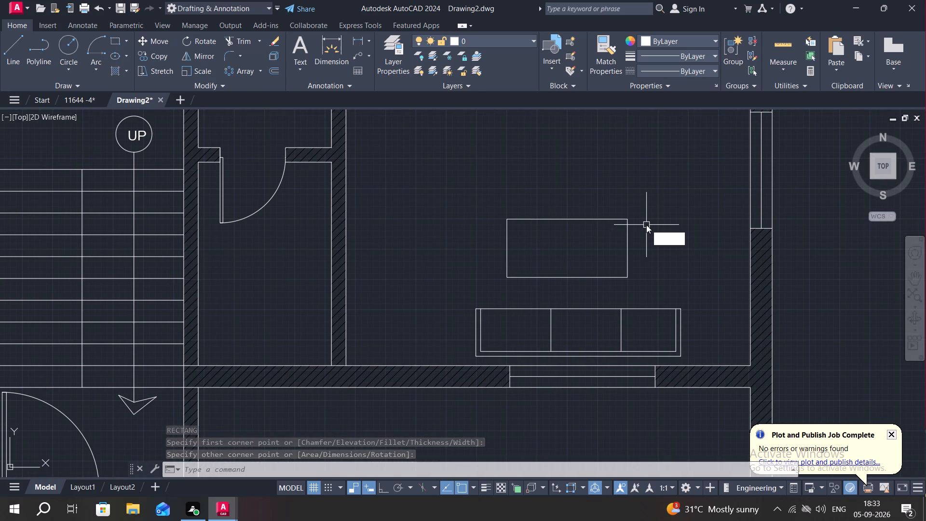
pyautogui.press('Escape')
pyautogui.write('RE')
pyautogui.write('C')
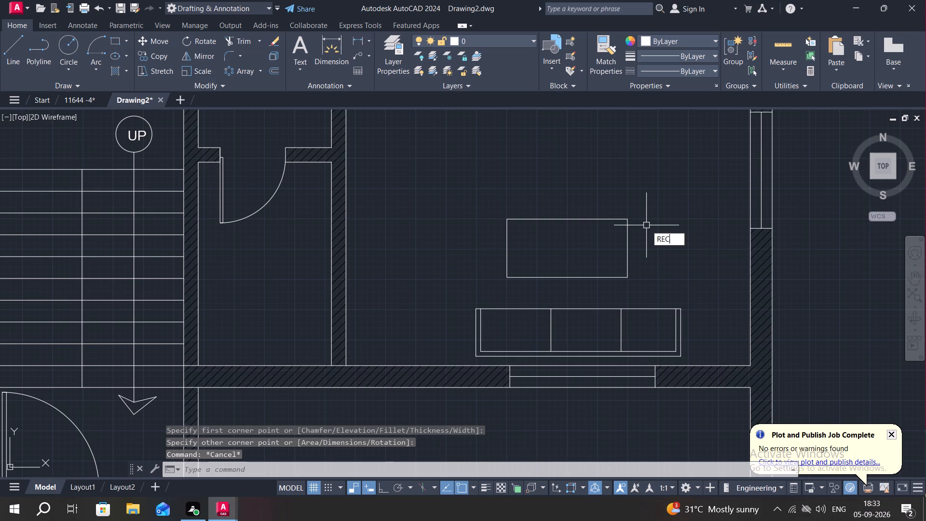
pyautogui.press('space')
pyautogui.click(646, 218)
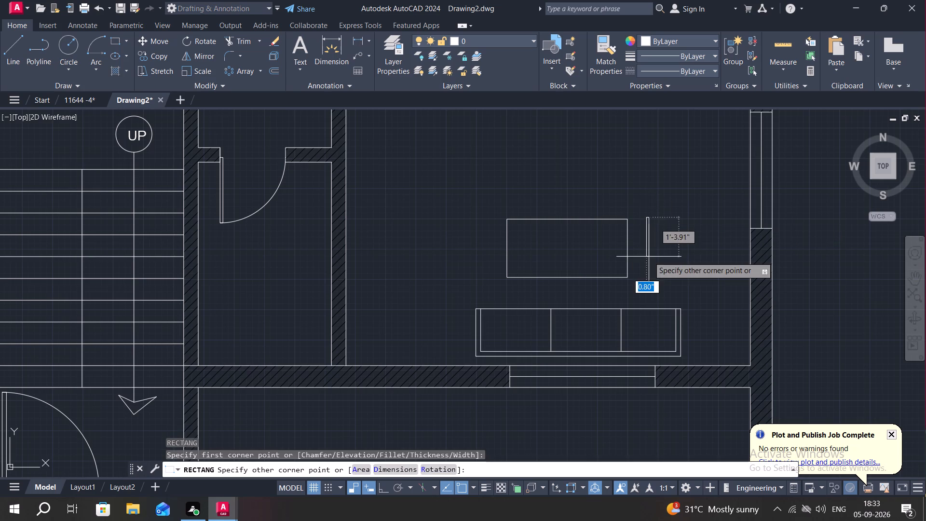
pyautogui.click(705, 277)
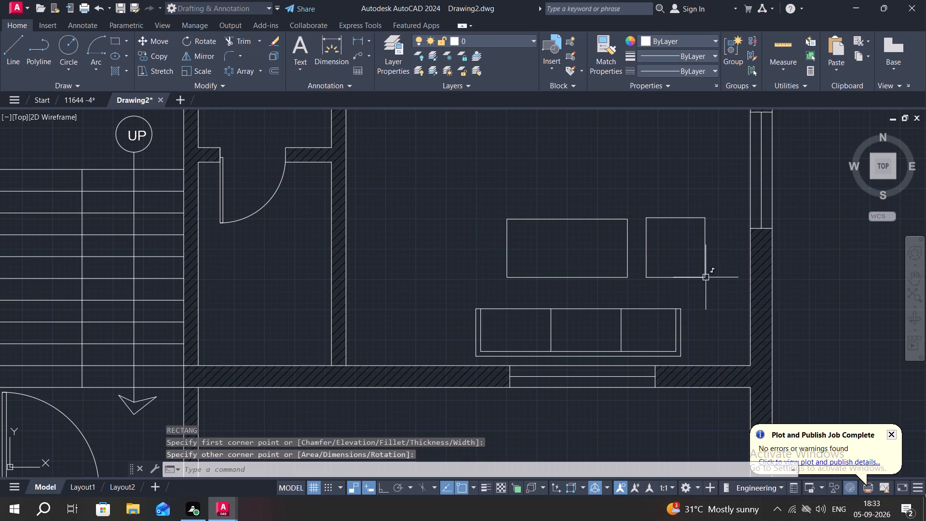
pyautogui.press('Escape')
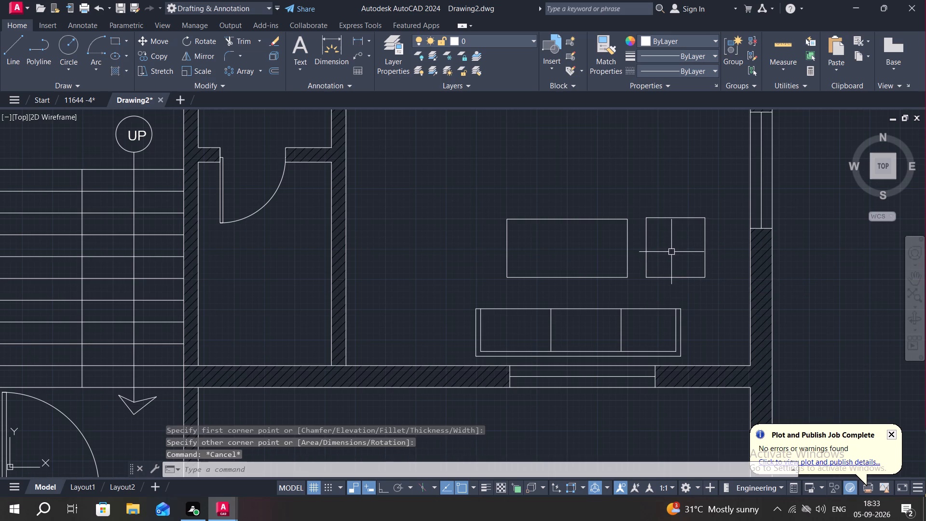
# Offset the east chair's square outline 2" toward its inside.
pyautogui.write('O')
pyautogui.press('space')
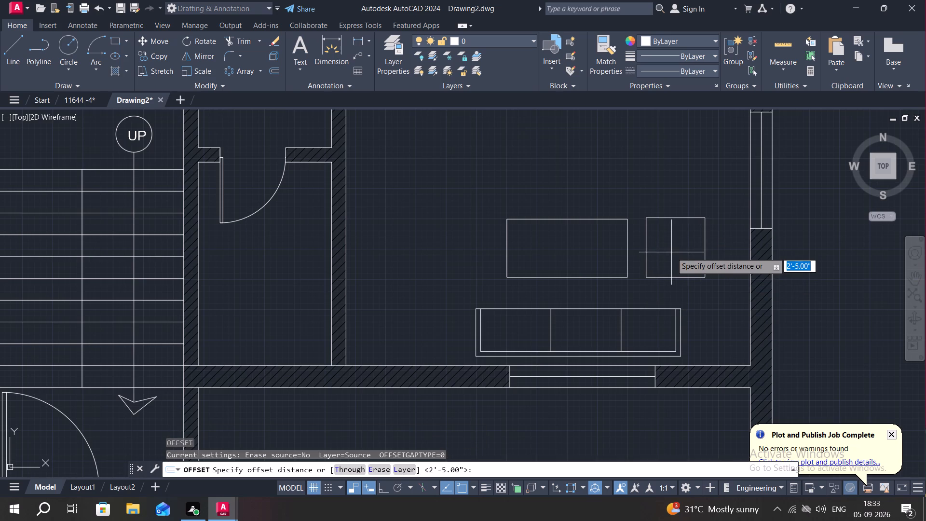
pyautogui.write('2"')
pyautogui.press('space')
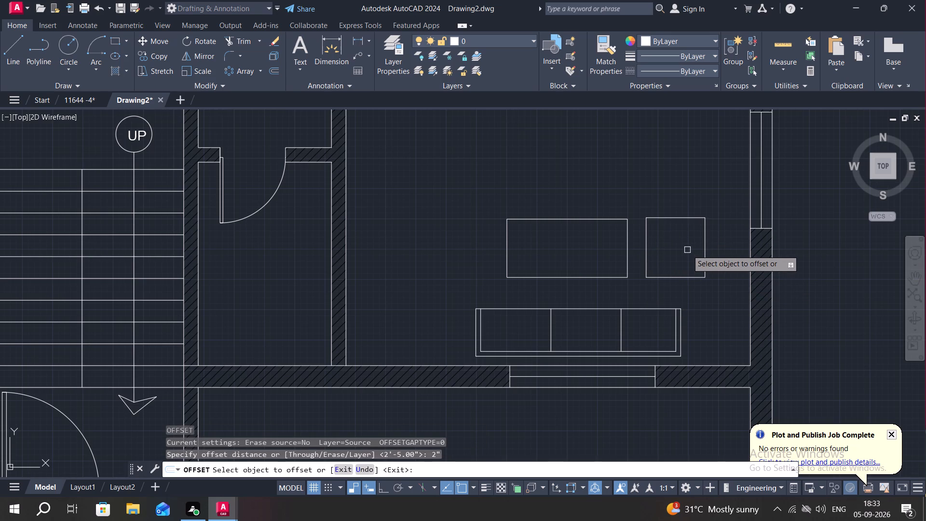
pyautogui.click(703, 258)
pyautogui.click(667, 257)
pyautogui.press('Escape')
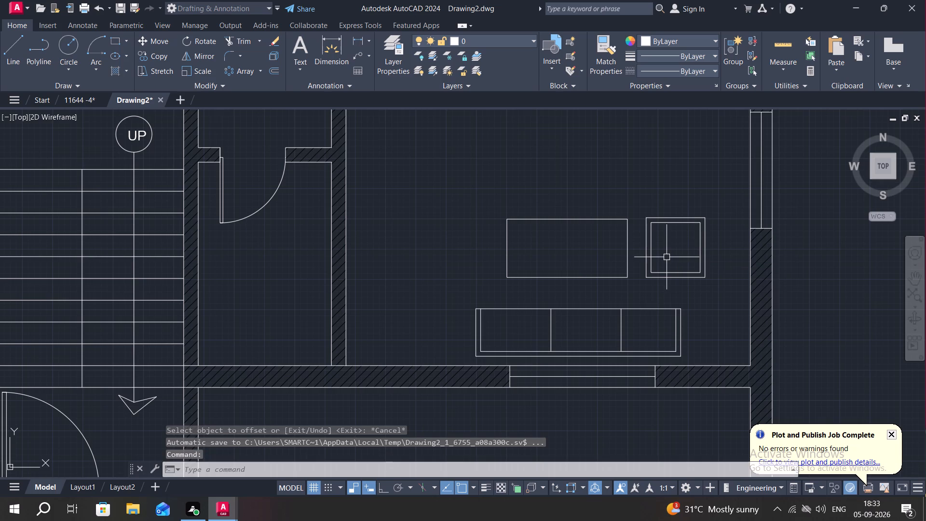
# Trim away the west edge of the east chair's inner square.
pyautogui.write('TR')
pyautogui.press('space')
pyautogui.click(650, 258)
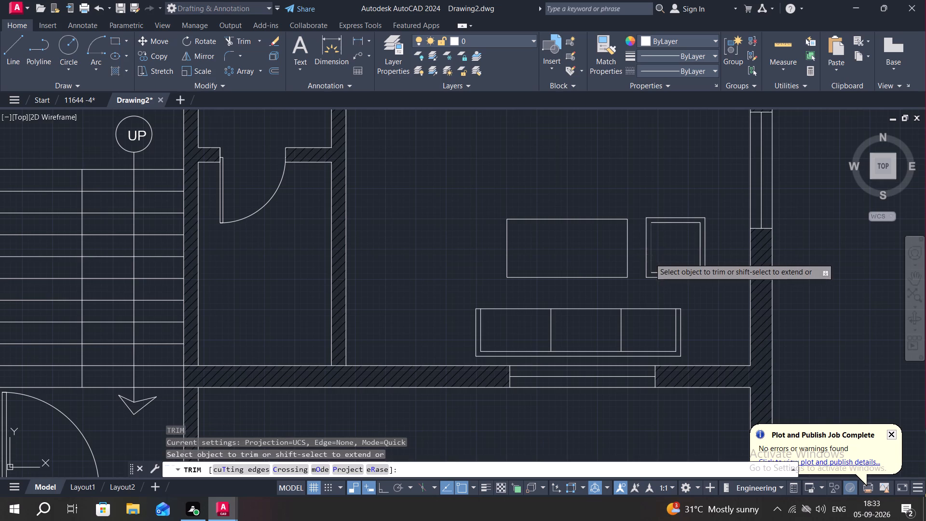
pyautogui.press('Escape')
pyautogui.press('r')
pyautogui.press('Escape')
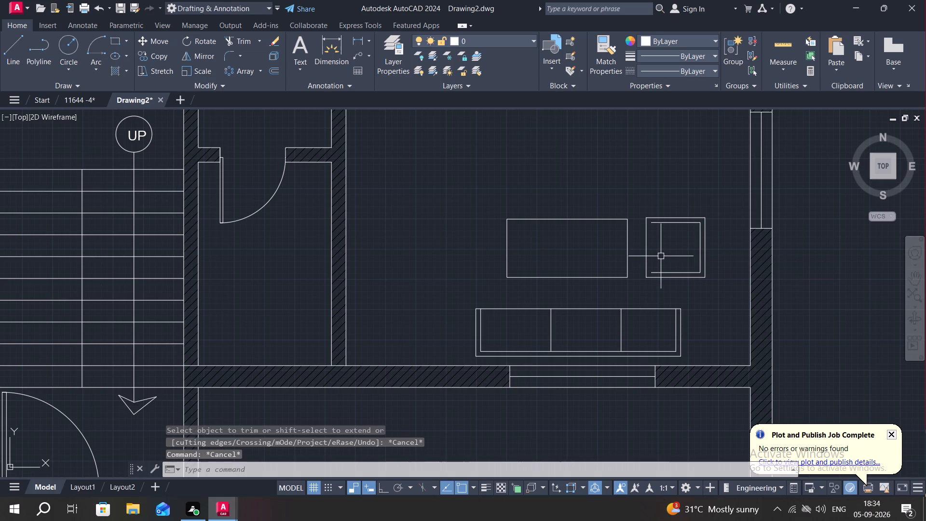
# Extend the inner outline's north and south edges to the west edge of the east chair.
pyautogui.write('EX')
pyautogui.press('space')
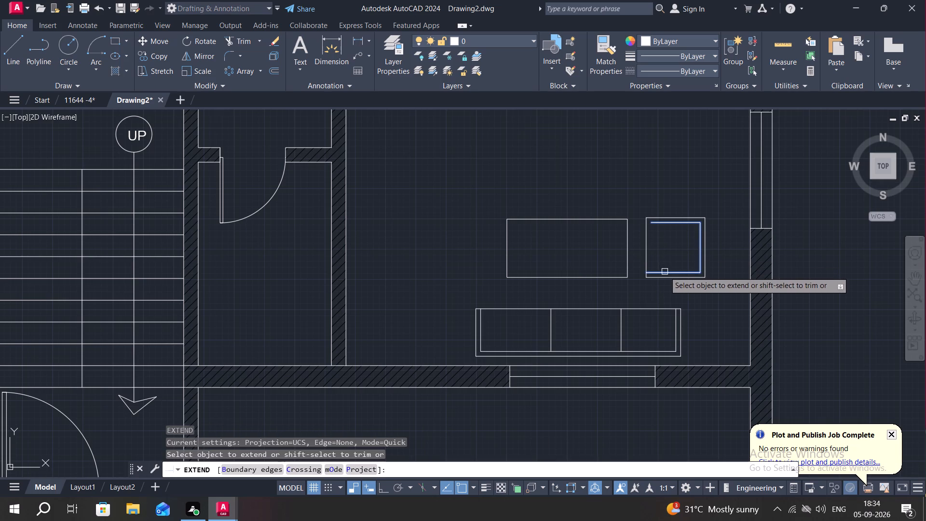
pyautogui.click(665, 272)
pyautogui.click(660, 225)
pyautogui.press('Escape')
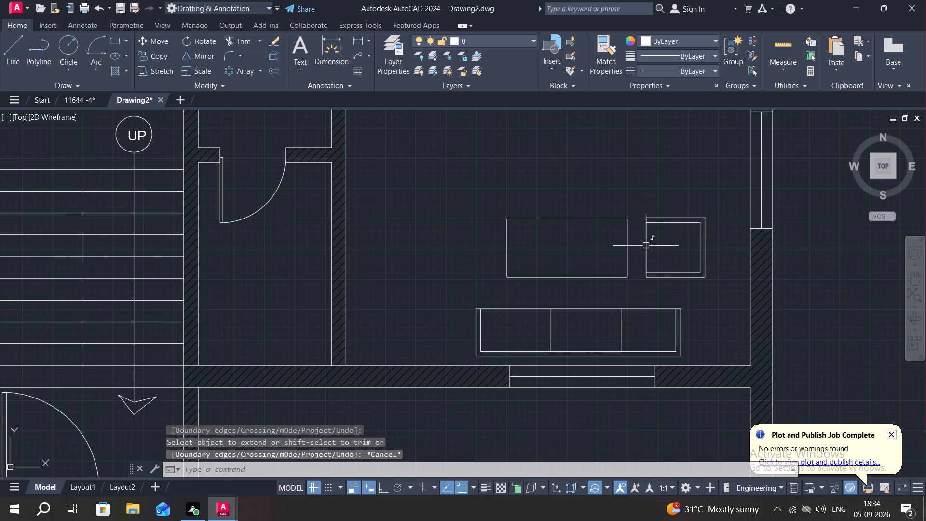
# Copy both outlines of the east chair about 7'-9" due west, to the other side of the table.
pyautogui.click(646, 246)
pyautogui.click(663, 225)
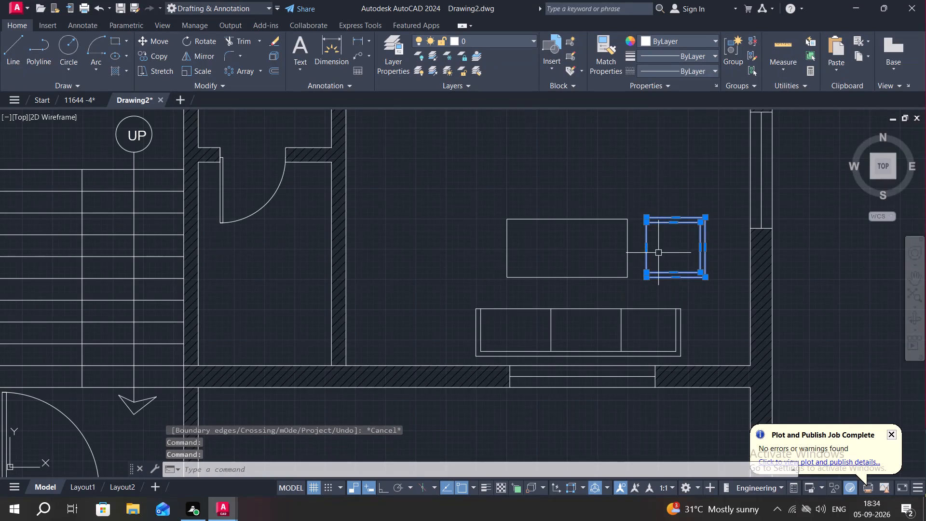
pyautogui.press('c')
pyautogui.press('o')
pyautogui.press('space')
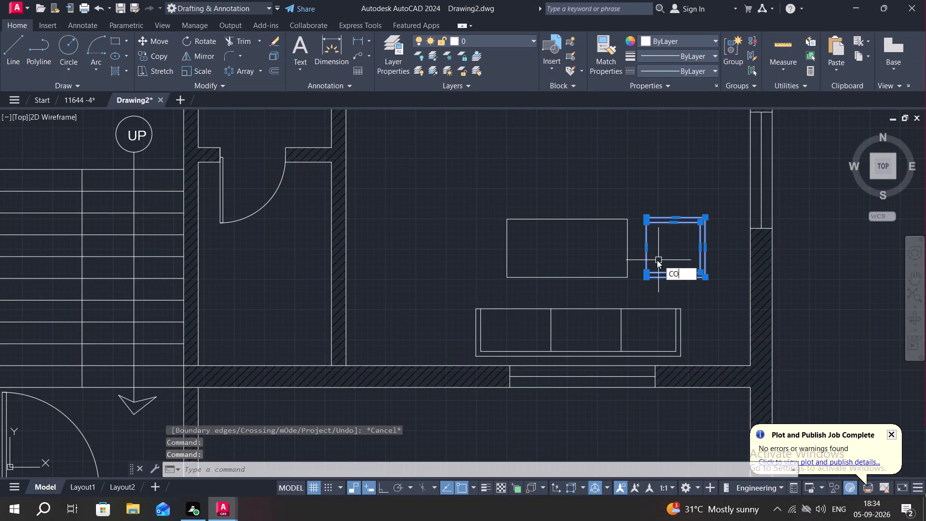
pyautogui.click(645, 279)
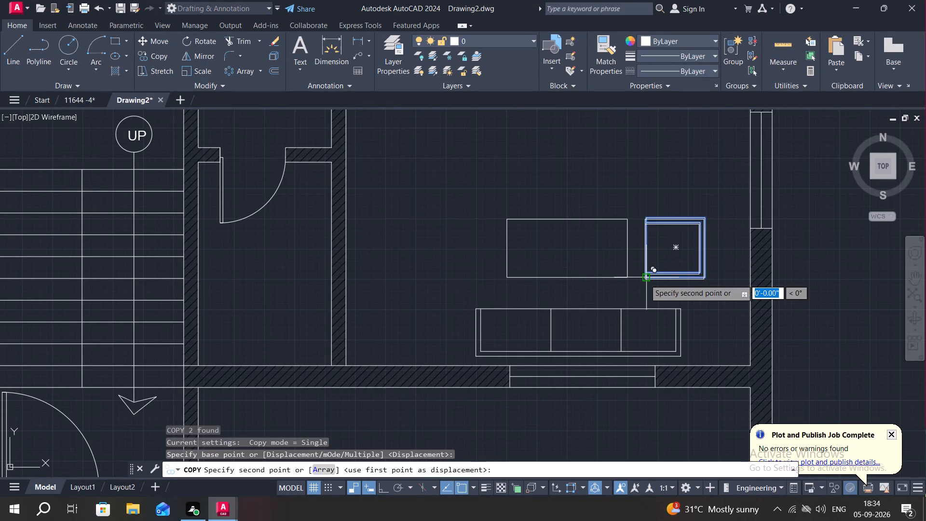
pyautogui.click(420, 279)
# Erase the inner outline of the copied chair west of the table.
pyautogui.scroll(1, 425, 263)
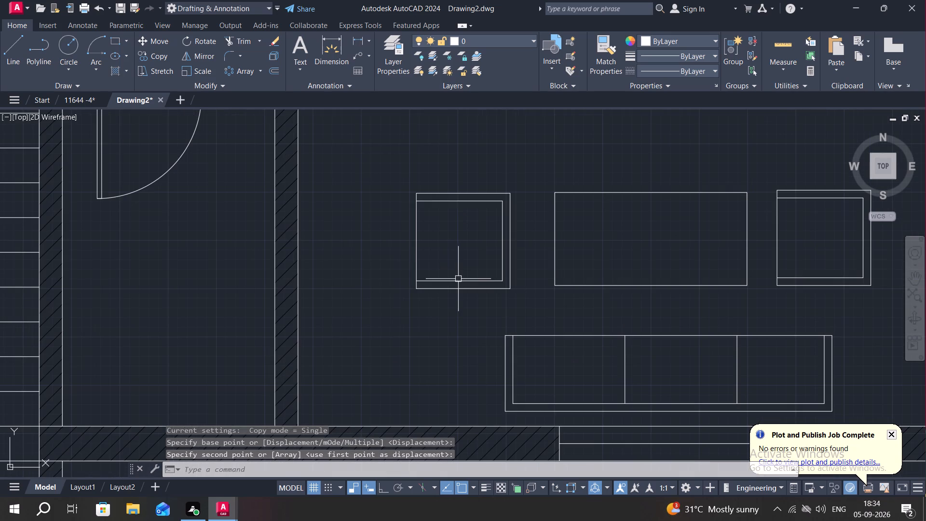
pyautogui.click(461, 280)
pyautogui.press('Delete')
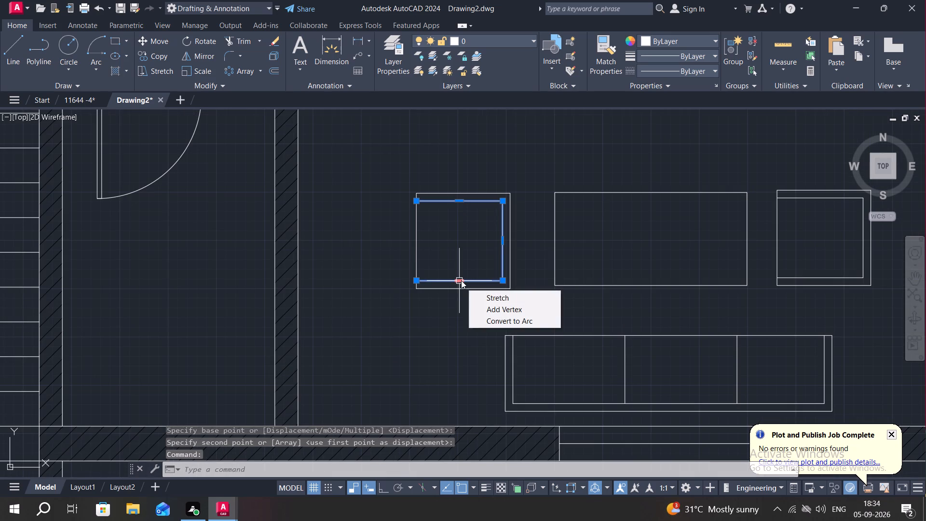
pyautogui.press('Delete')
# Offset the outline of the chair west of the table inward by 2 inches.
pyautogui.write('O')
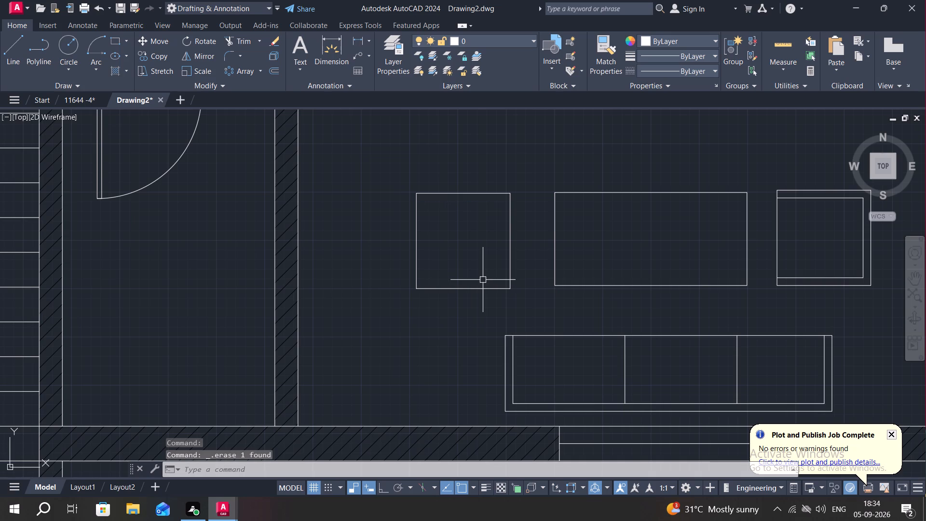
pyautogui.press('space')
pyautogui.press('space')
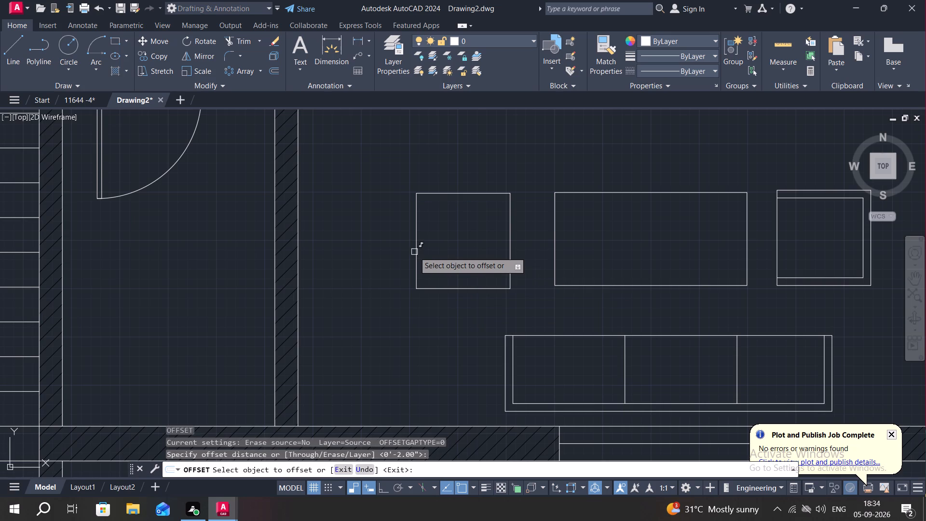
pyautogui.click(415, 253)
pyautogui.click(463, 258)
pyautogui.press('Escape')
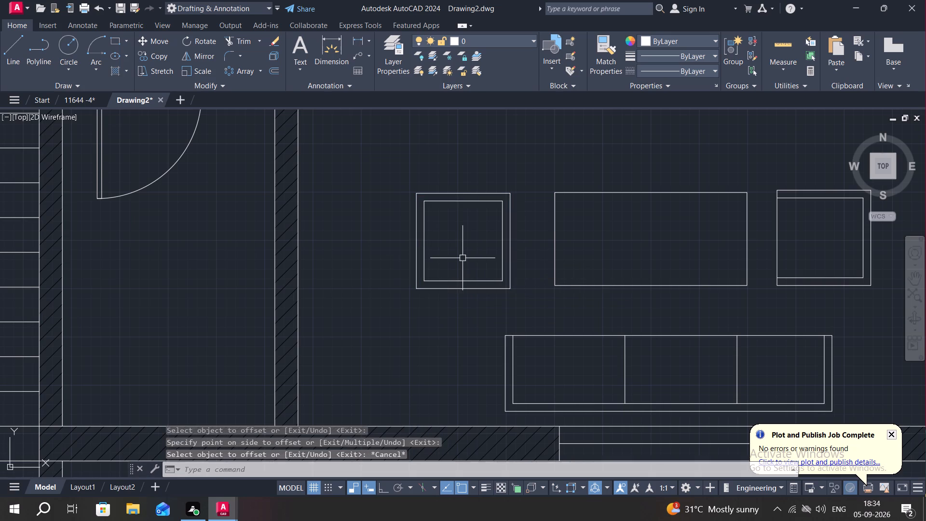
# Trim away the east edge of the west chair's inner square.
pyautogui.write('TR')
pyautogui.press('space')
pyautogui.write('R')
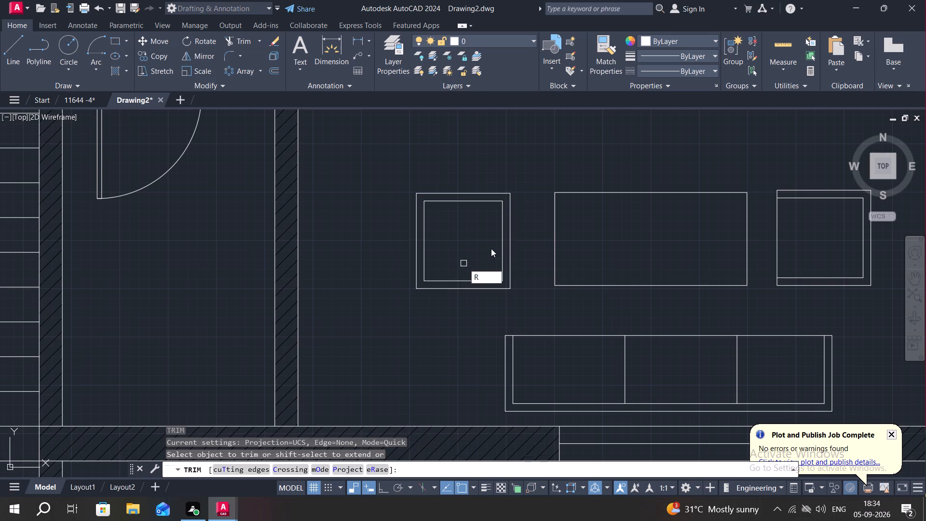
pyautogui.press('Escape')
pyautogui.write('TR')
pyautogui.press('space')
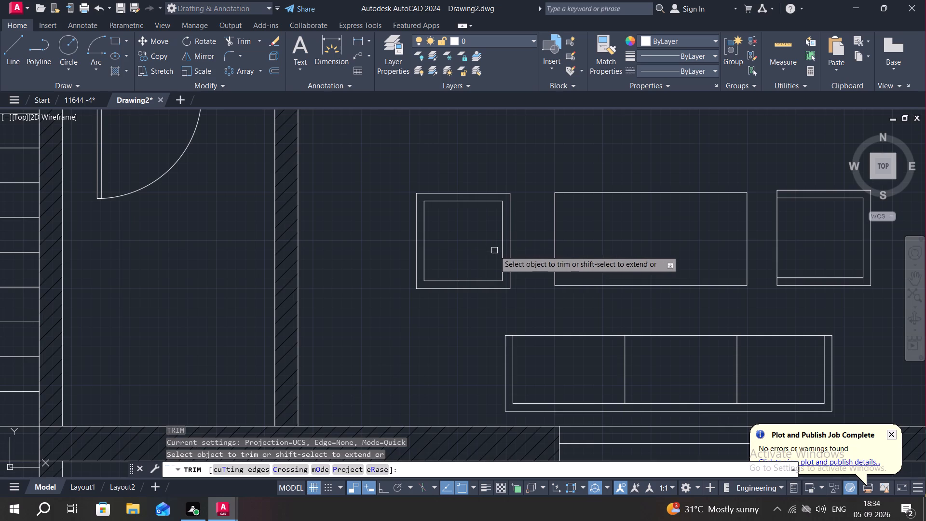
pyautogui.click(503, 256)
pyautogui.press('Escape')
# Extend the inner outline's south and north edges to the east edge of the west chair.
pyautogui.write('EX')
pyautogui.press('space')
pyautogui.click(495, 278)
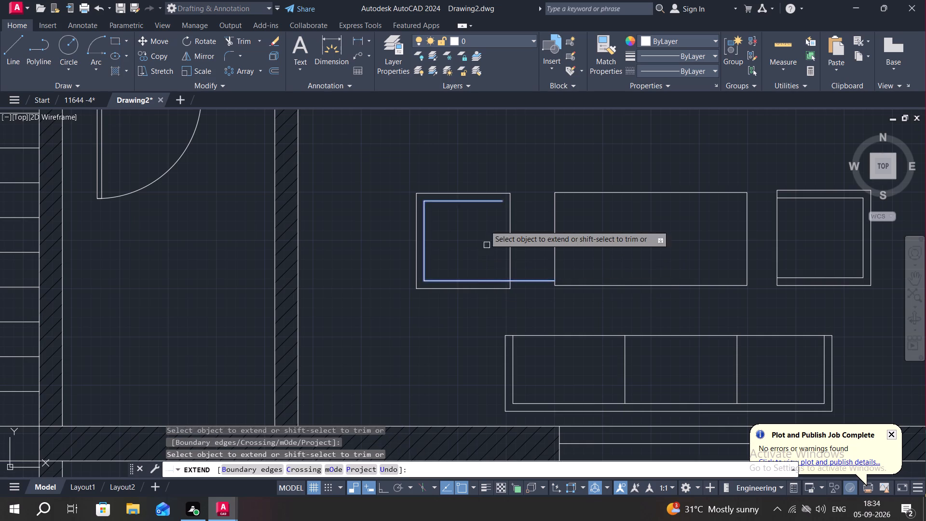
pyautogui.click(489, 202)
pyautogui.press('Escape')
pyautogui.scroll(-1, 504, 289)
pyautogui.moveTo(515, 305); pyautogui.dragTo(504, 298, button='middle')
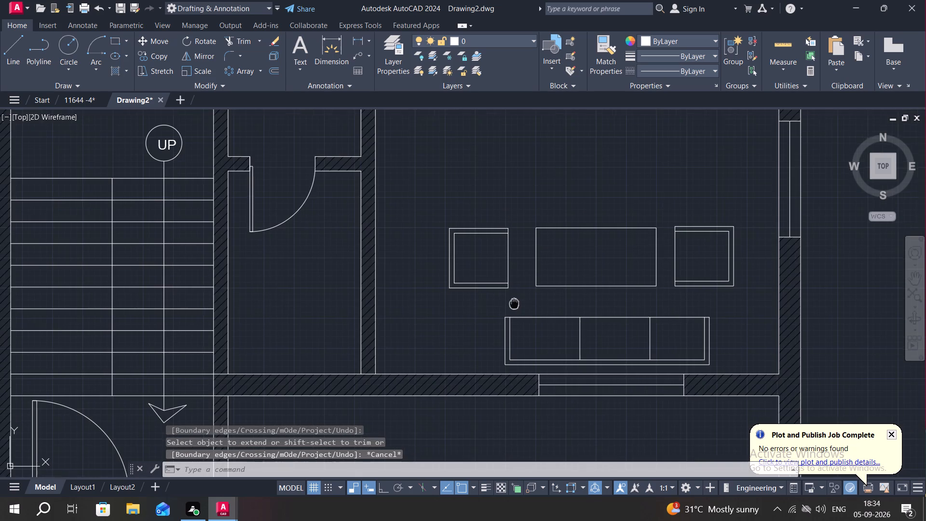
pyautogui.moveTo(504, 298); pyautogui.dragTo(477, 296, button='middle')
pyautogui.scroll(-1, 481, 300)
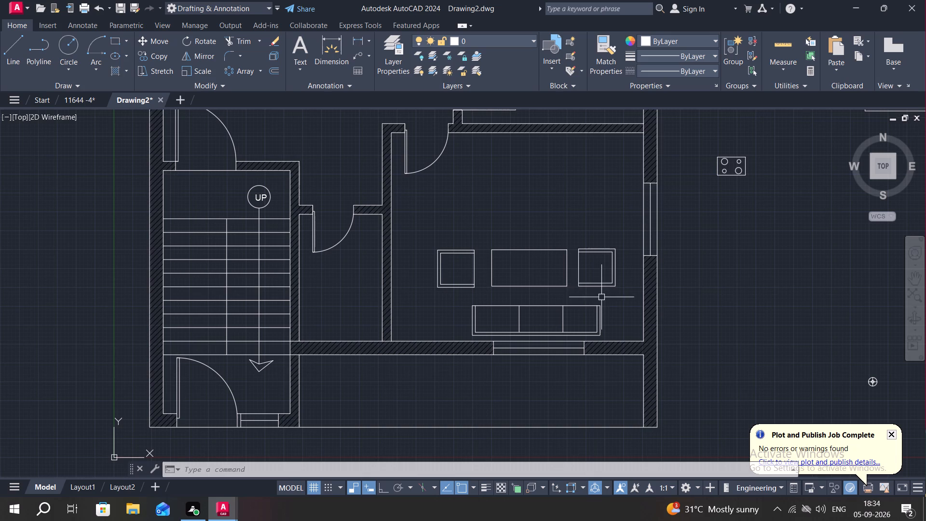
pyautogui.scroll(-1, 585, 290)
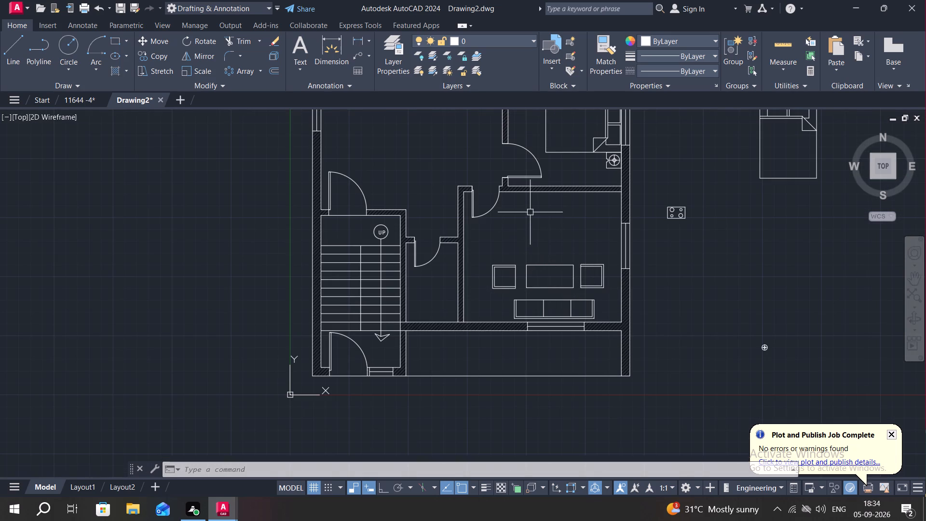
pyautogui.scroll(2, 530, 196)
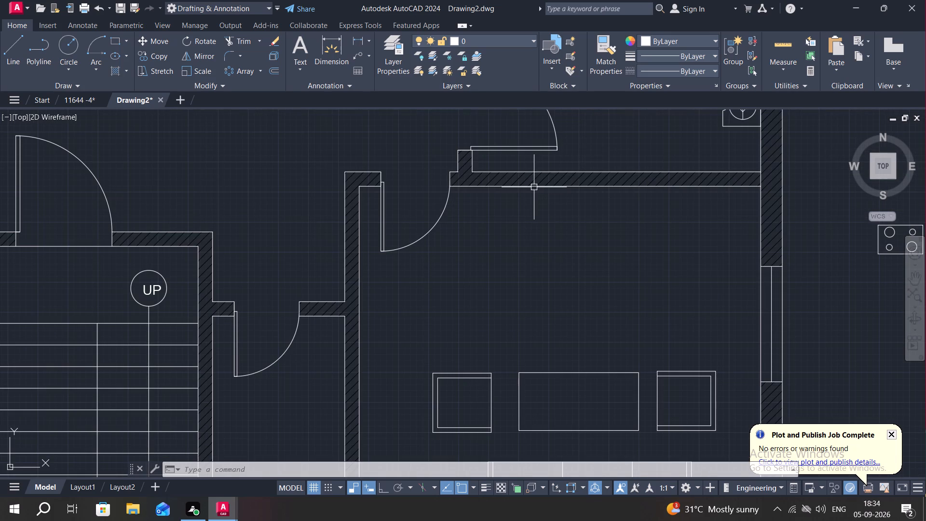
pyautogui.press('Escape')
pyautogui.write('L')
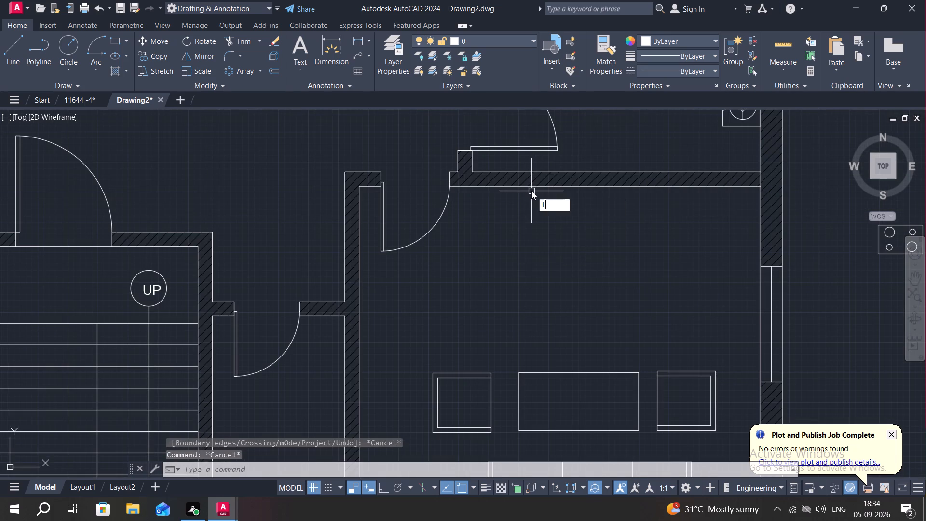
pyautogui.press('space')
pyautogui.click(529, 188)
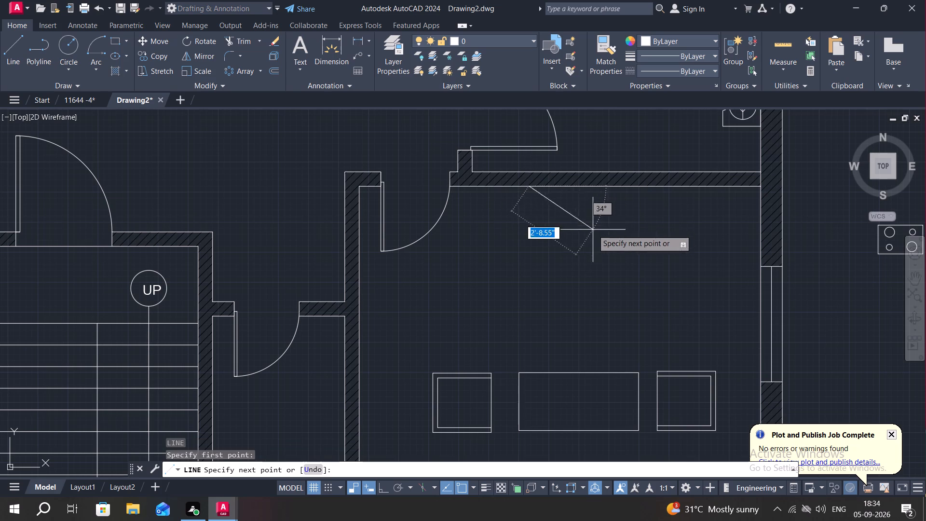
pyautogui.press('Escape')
# Draw a rectangle about 4'-2" by 10" against the south face of the southeast room's north wall.
pyautogui.click(128, 40)
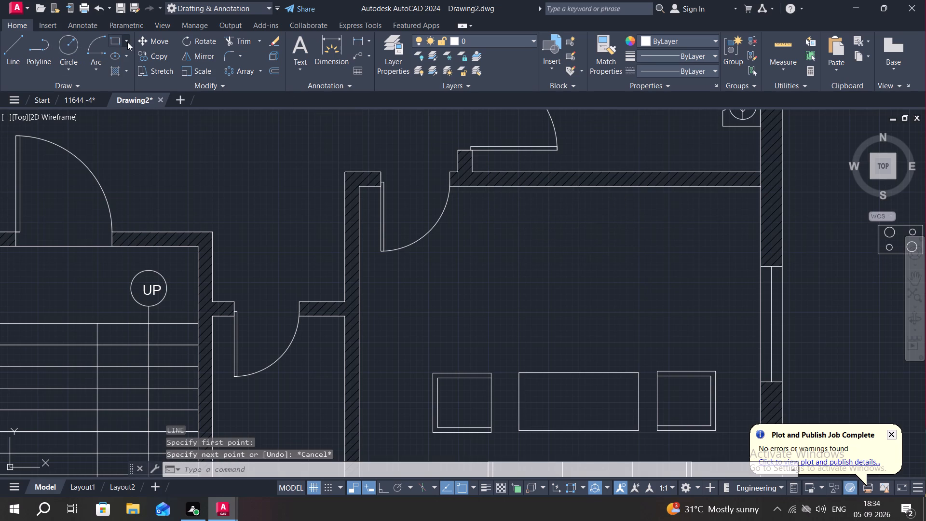
pyautogui.click(129, 56)
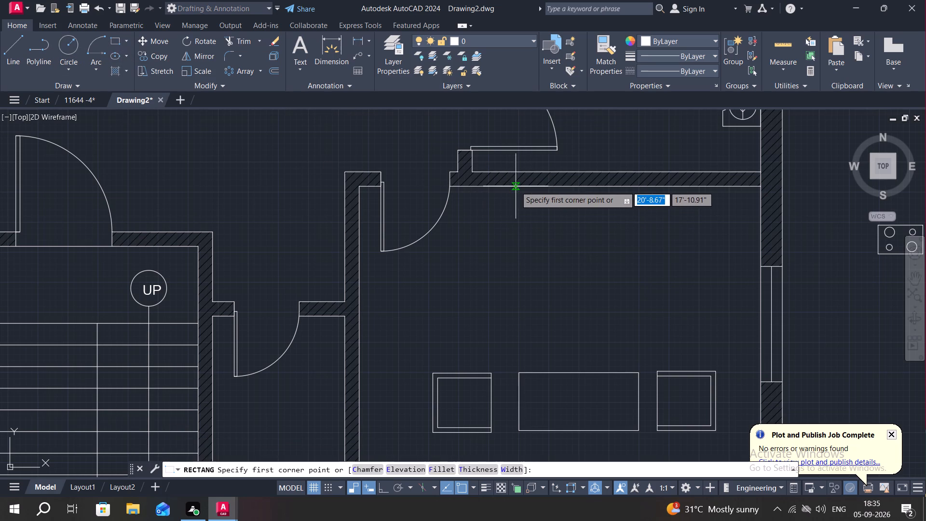
pyautogui.click(517, 186)
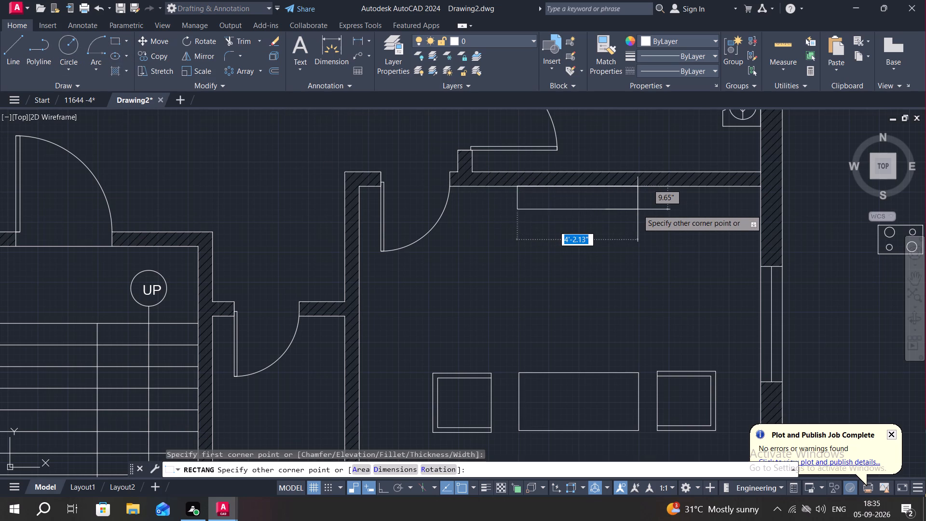
pyautogui.click(640, 210)
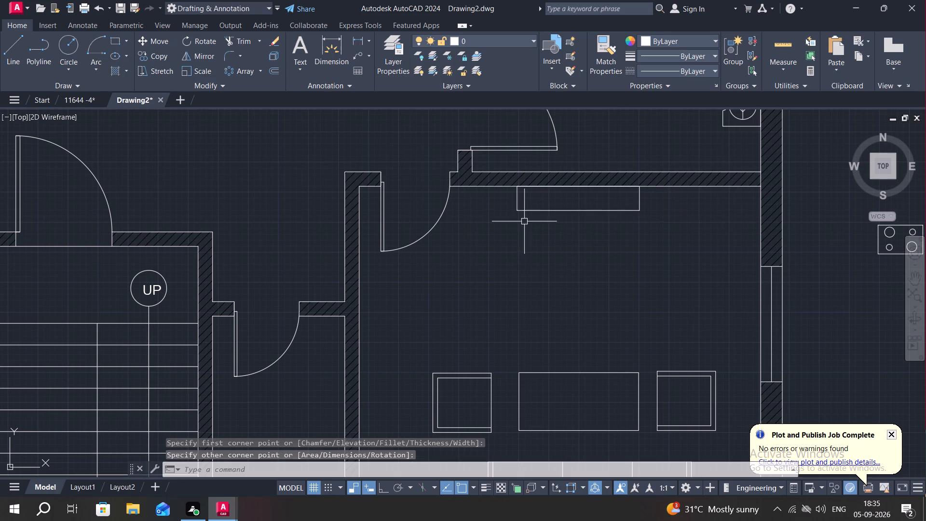
# Draw a smaller rectangle about 3'-8" by 4" inside the wall unit, nearer the wall.
pyautogui.click(125, 39)
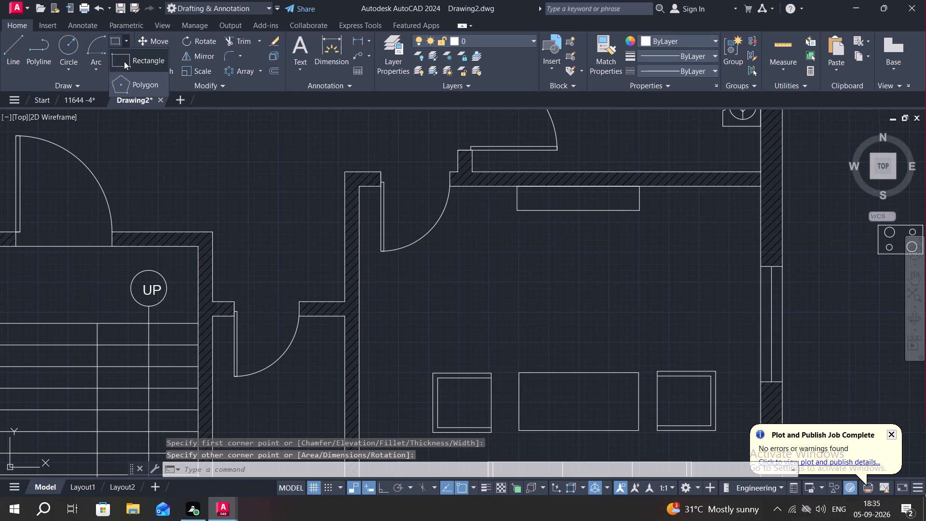
pyautogui.click(126, 63)
pyautogui.scroll(2, 528, 203)
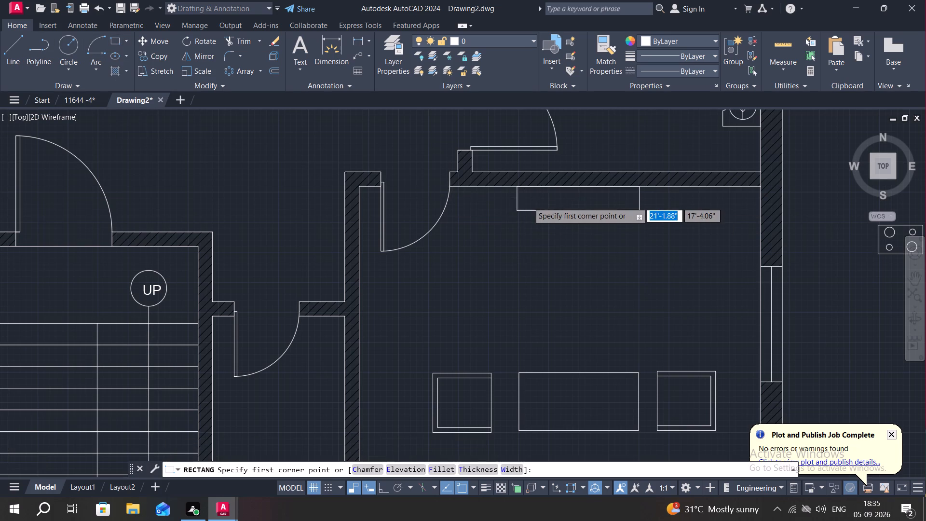
pyautogui.scroll(1, 528, 202)
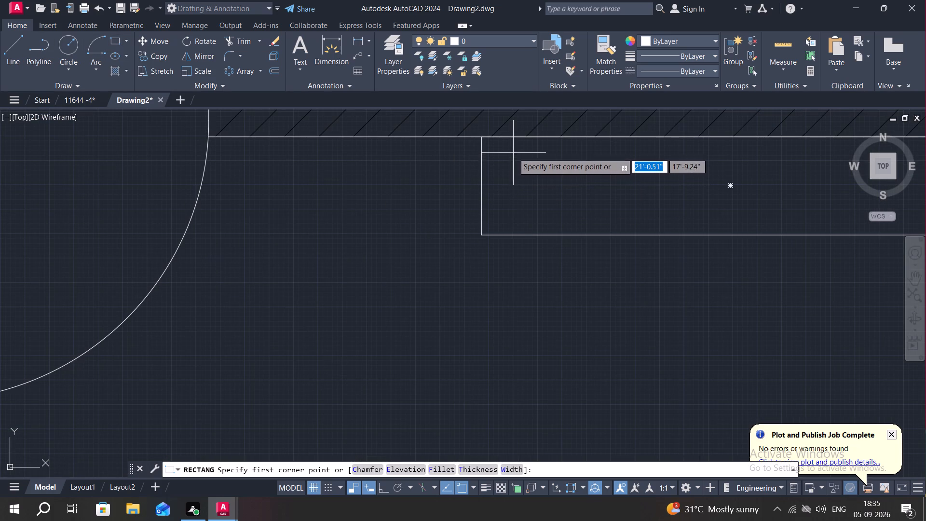
pyautogui.click(513, 153)
pyautogui.moveTo(575, 192); pyautogui.dragTo(506, 198, button='middle')
pyautogui.scroll(-1, 439, 206)
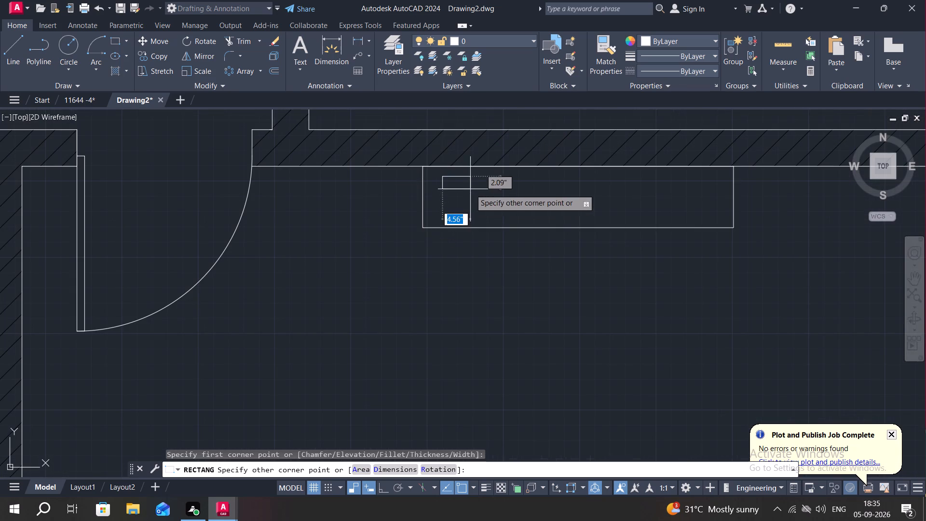
pyautogui.click(713, 203)
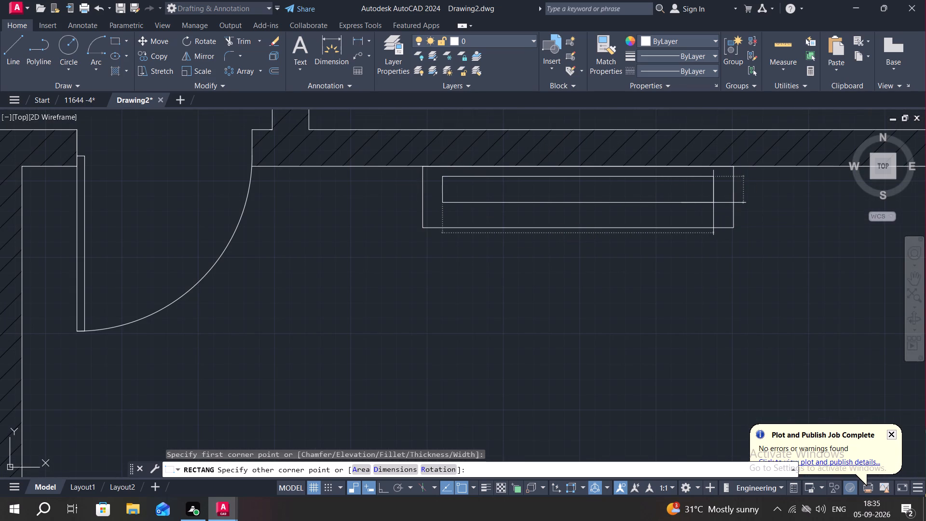
pyautogui.press('Escape')
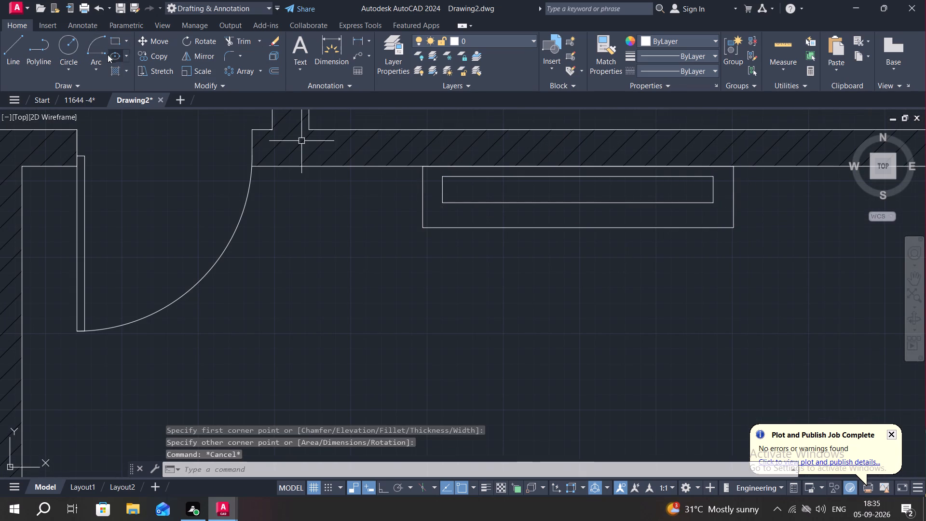
# Draw a shallow start-end-direction arc bulging south between the south corners of the inner rectangle.
pyautogui.click(97, 64)
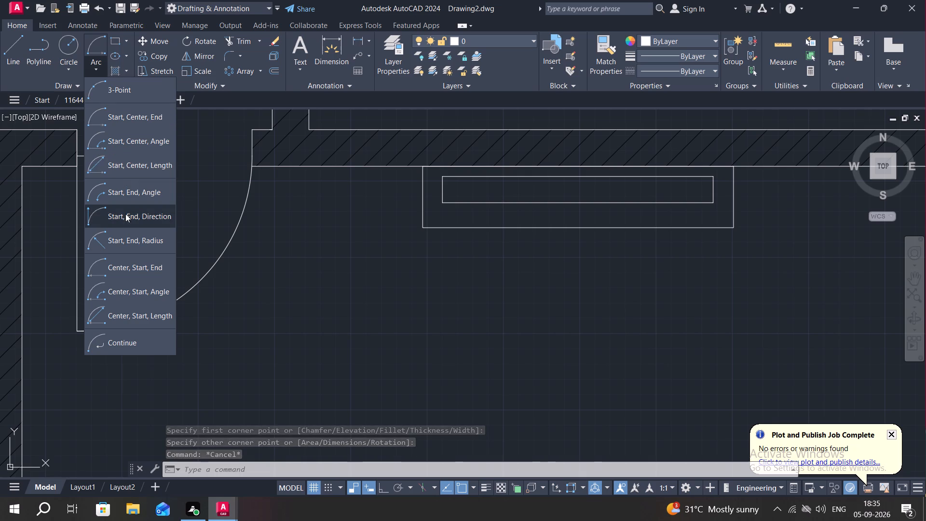
pyautogui.click(125, 213)
pyautogui.click(445, 206)
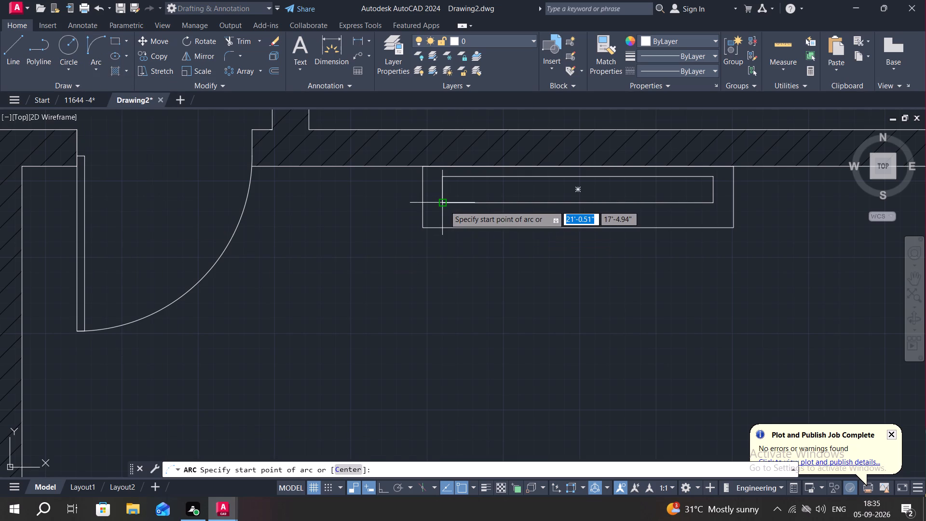
pyautogui.click(711, 202)
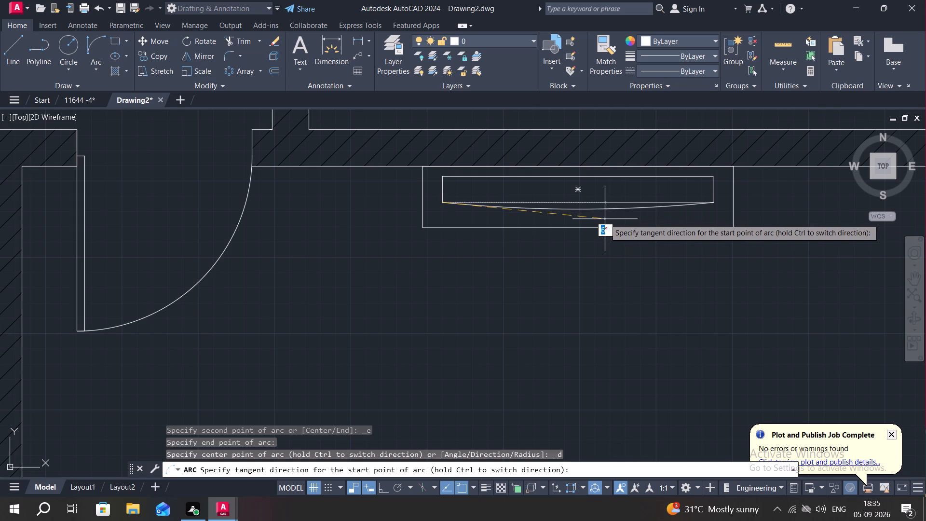
pyautogui.click(598, 235)
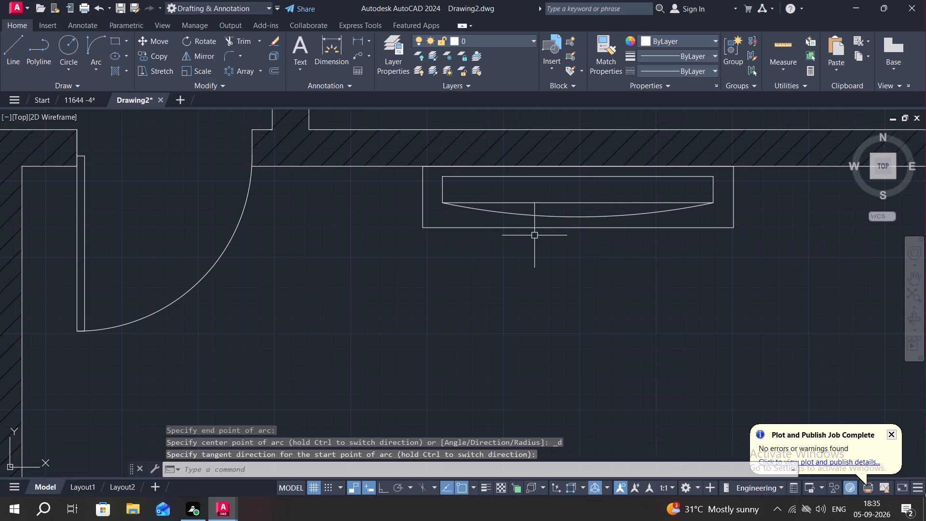
pyautogui.press('Escape')
# Insert the Dining Set - 36 x 72 in. block from DesignCenter in the empty space west of the floor plan.
pyautogui.scroll(-2, 496, 249)
pyautogui.scroll(-2, 401, 244)
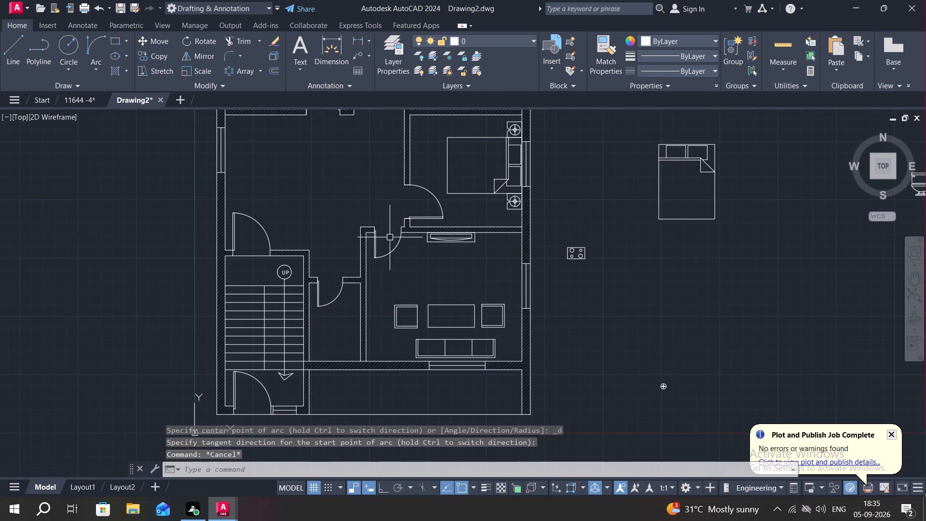
pyautogui.scroll(-1, 389, 237)
pyautogui.moveTo(372, 233); pyautogui.dragTo(483, 245, button='middle')
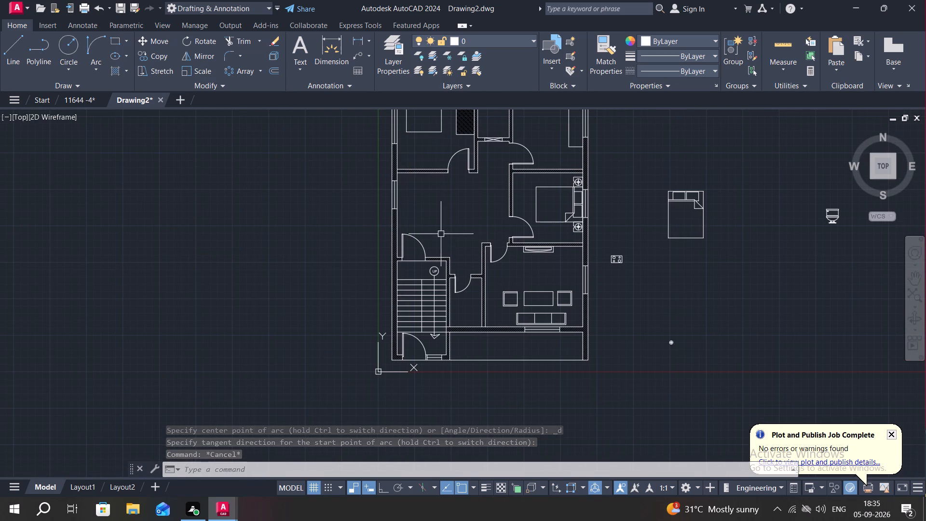
pyautogui.moveTo(449, 195); pyautogui.dragTo(450, 247, button='middle')
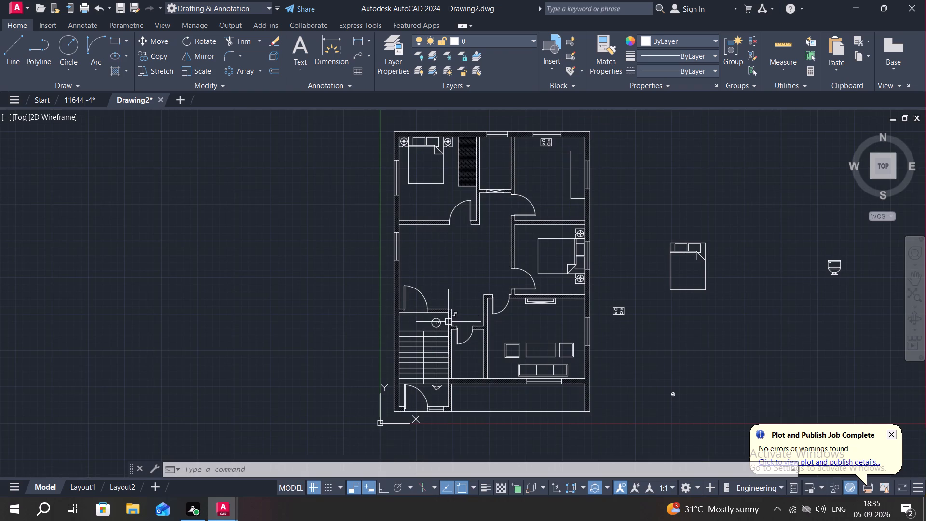
pyautogui.moveTo(707, 271); pyautogui.dragTo(630, 264, button='middle')
pyautogui.hotkey('ctrl', '2')
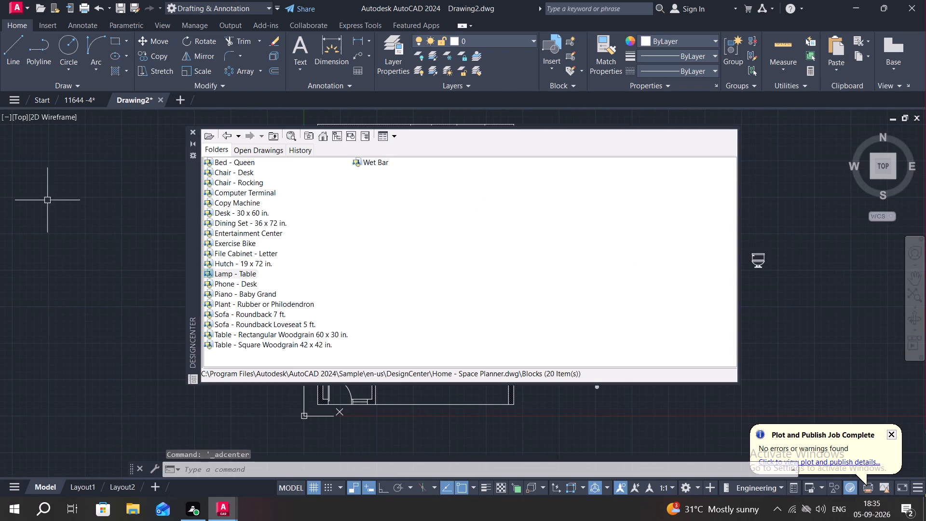
pyautogui.click(230, 219)
pyautogui.rightClick(231, 219)
pyautogui.click(249, 226)
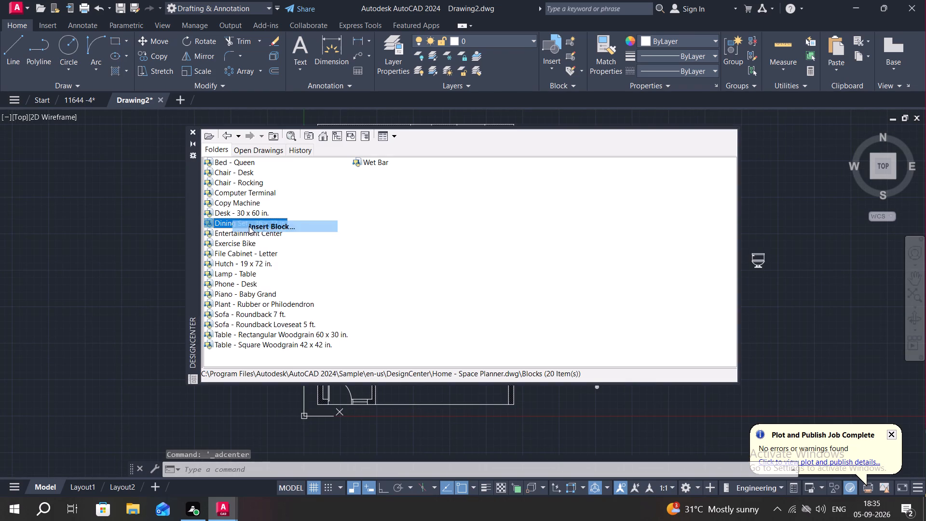
pyautogui.click(526, 328)
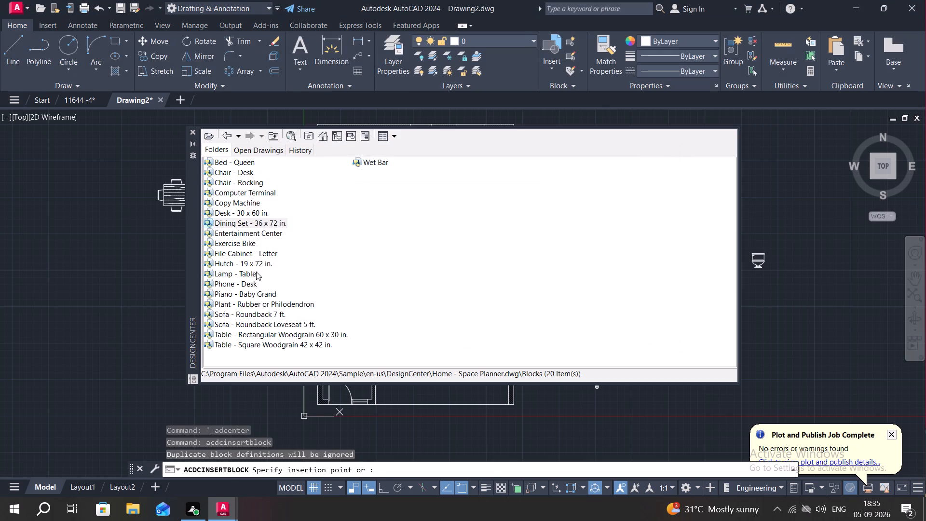
pyautogui.click(144, 203)
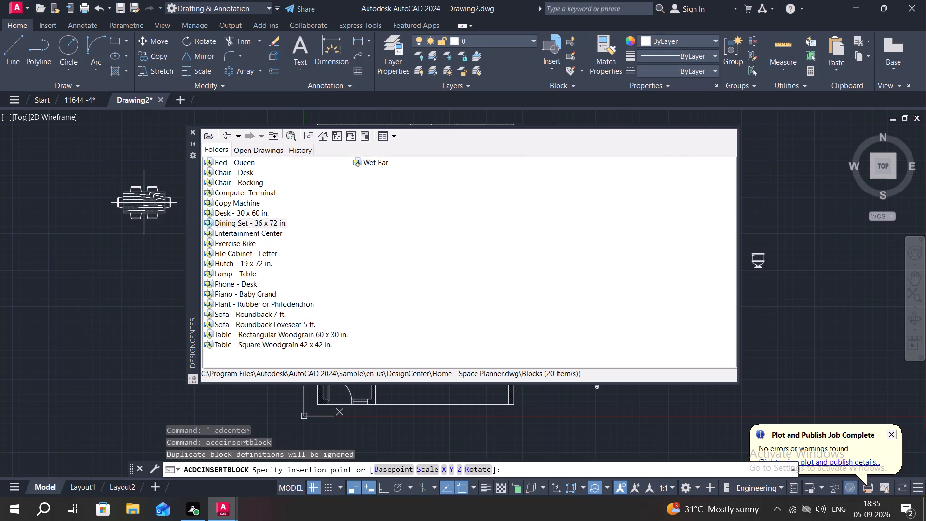
pyautogui.click(192, 131)
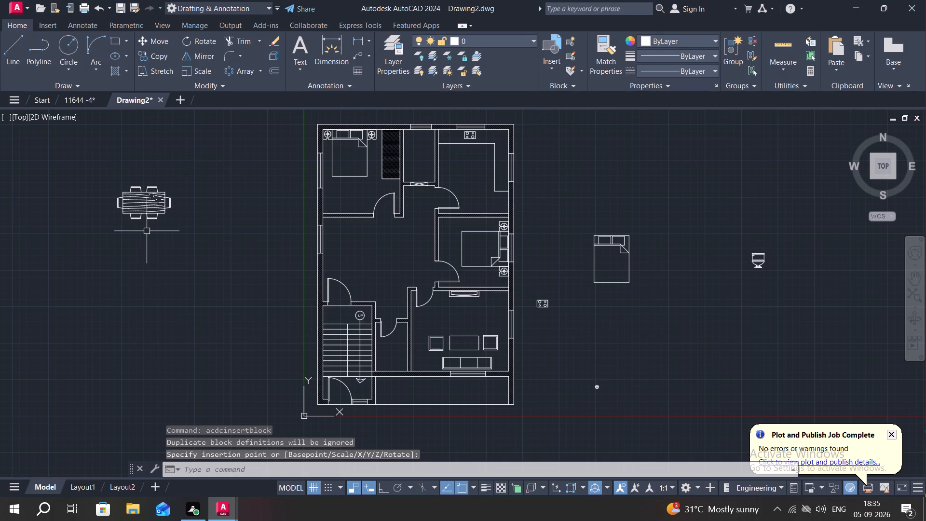
pyautogui.press('c')
pyautogui.press('Escape')
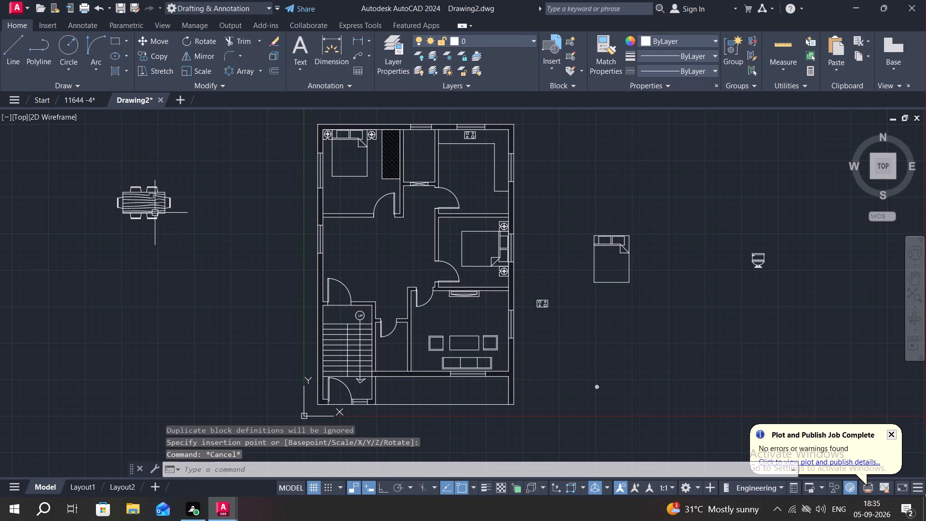
# Move the dining set from west of the plan into the open hall north of the staircase, near the west wall.
pyautogui.press(',')
pyautogui.press('Escape')
pyautogui.write('M')
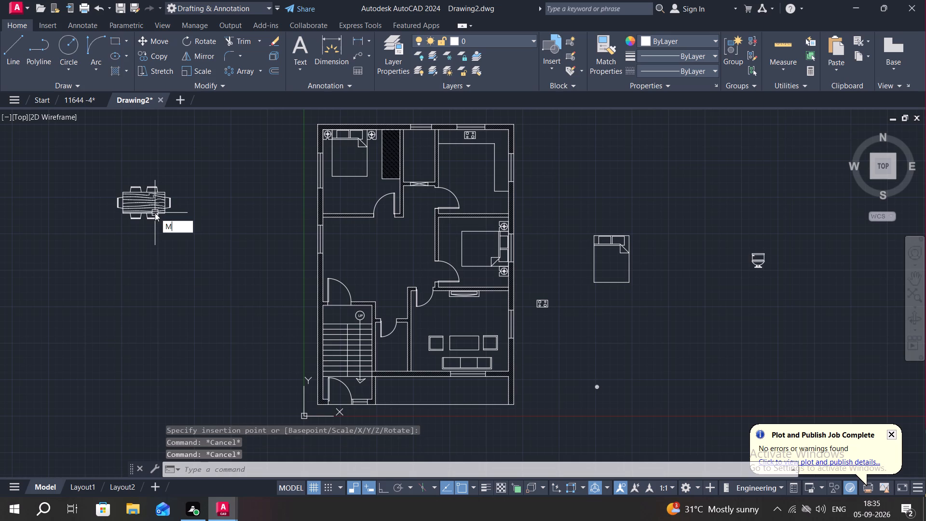
pyautogui.press('space')
pyautogui.click(153, 206)
pyautogui.rightClick(153, 206)
pyautogui.click(153, 206)
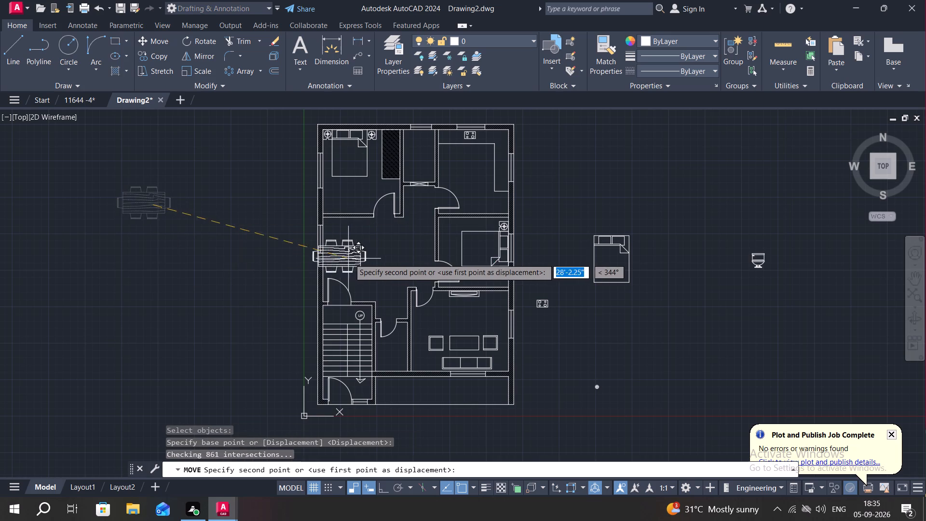
pyautogui.scroll(1, 356, 256)
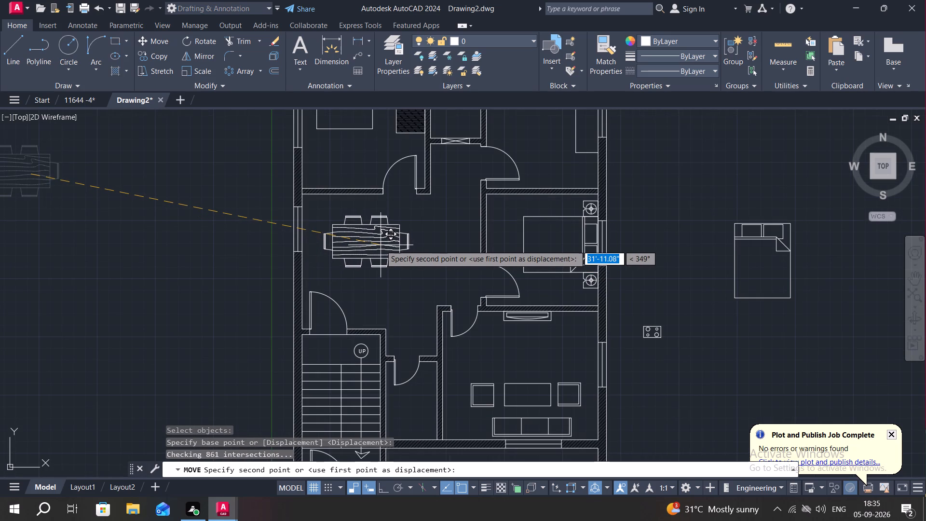
pyautogui.click(381, 245)
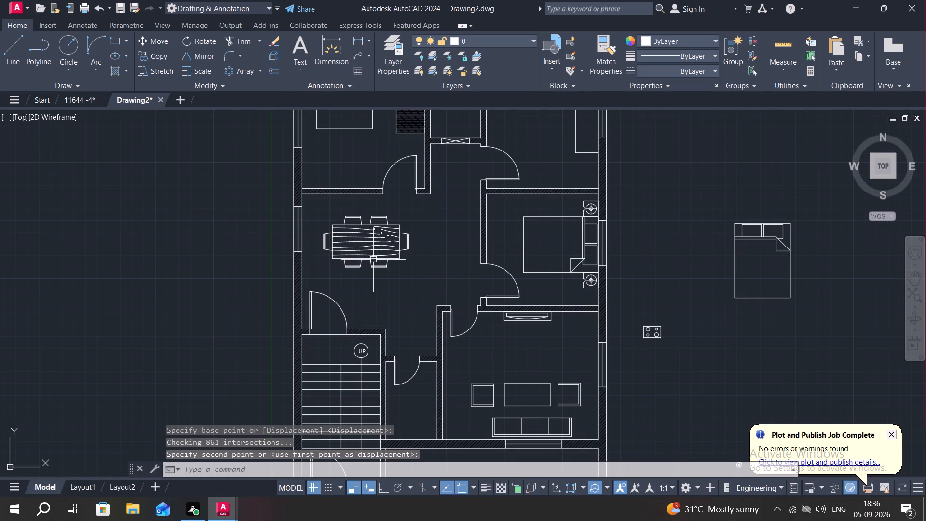
pyautogui.press('Escape')
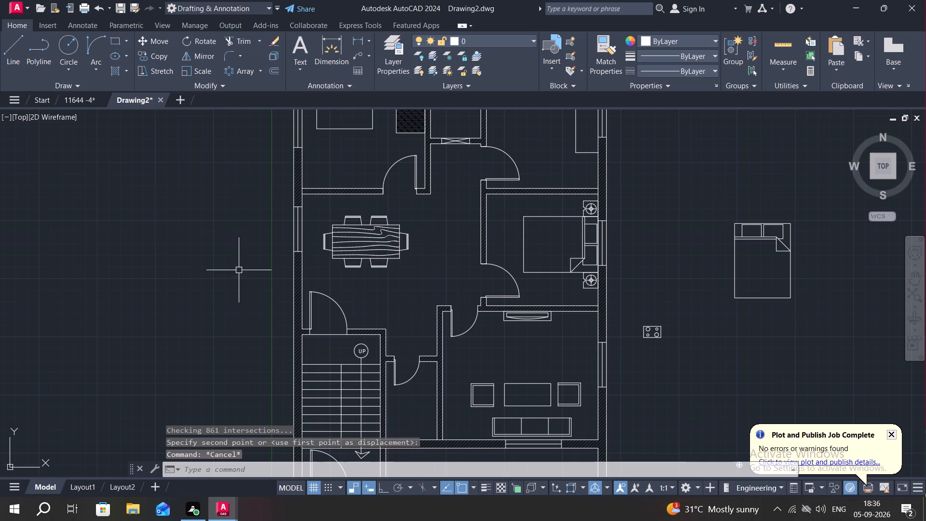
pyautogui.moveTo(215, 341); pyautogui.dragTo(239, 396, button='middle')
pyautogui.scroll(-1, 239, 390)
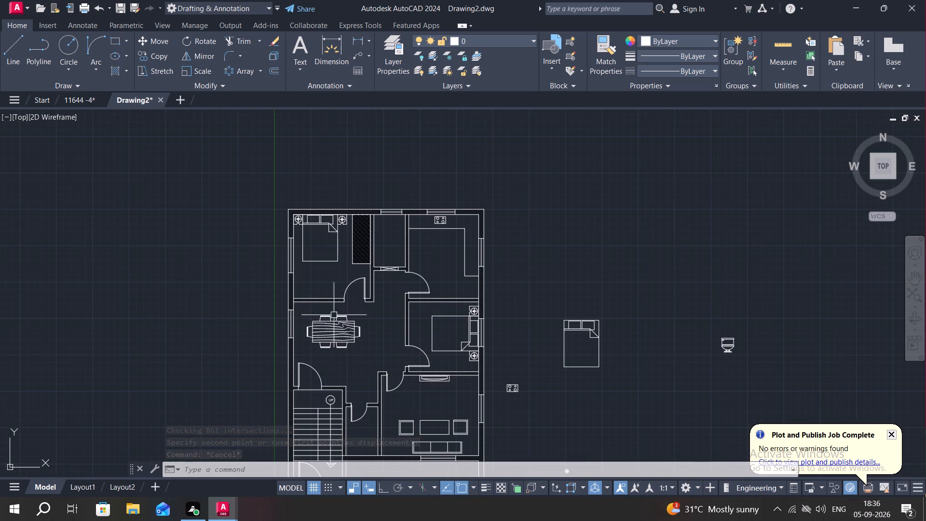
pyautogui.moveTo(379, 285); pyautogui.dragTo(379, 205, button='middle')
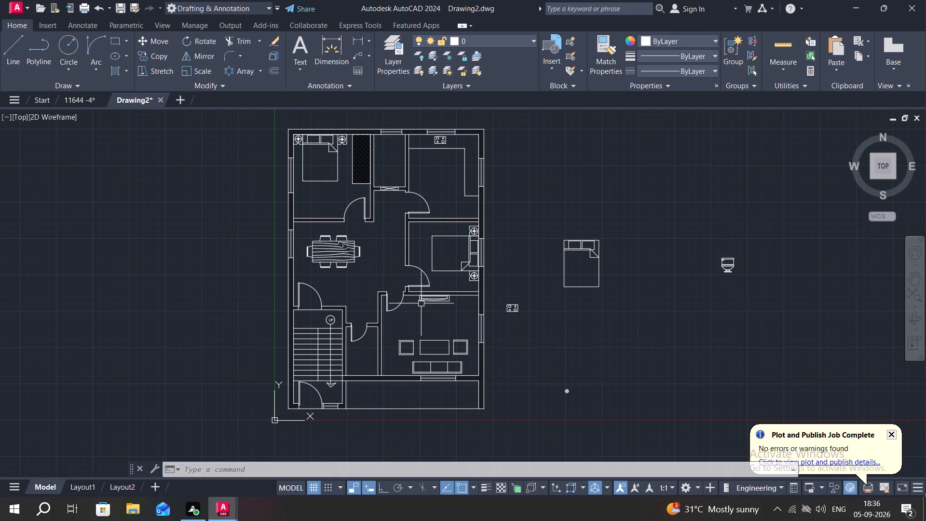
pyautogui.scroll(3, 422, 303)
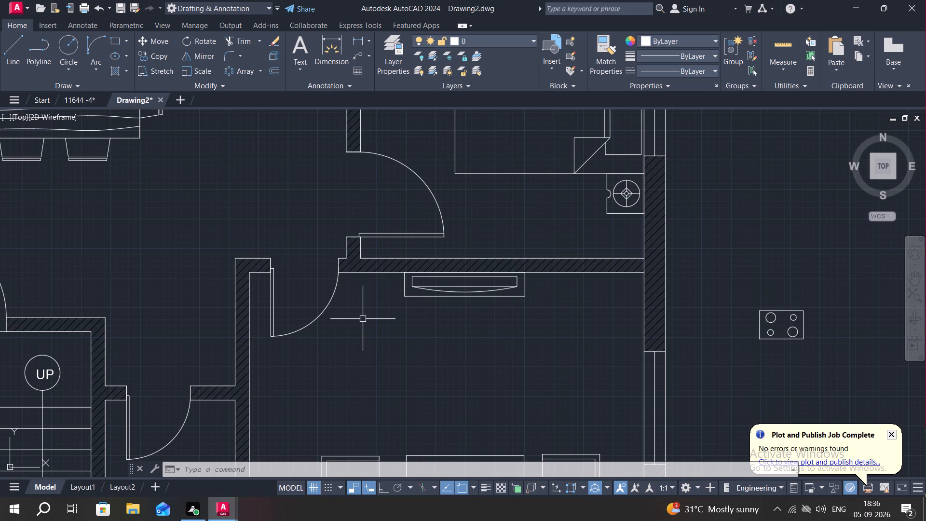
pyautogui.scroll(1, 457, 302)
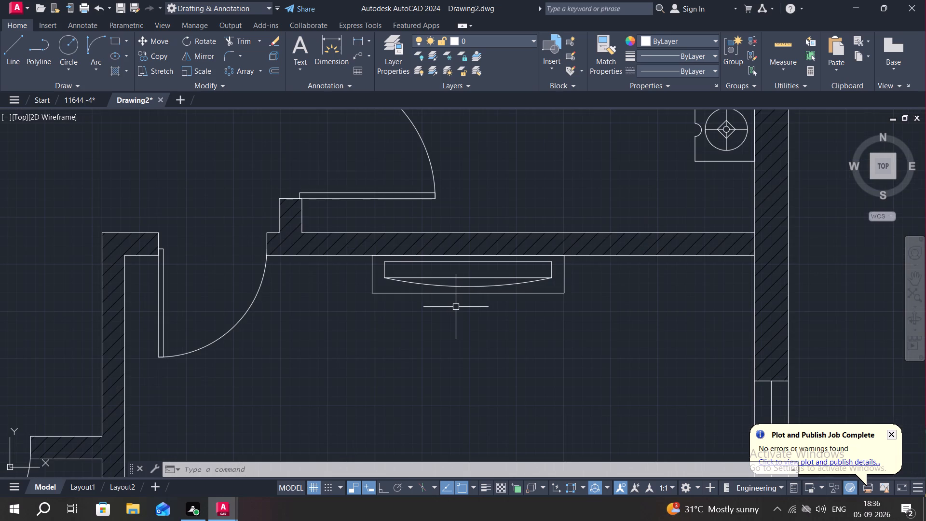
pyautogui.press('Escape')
# Delete the spare bed, the overlapping spare cooktop and the small leftover object east of the floor plan.
pyautogui.scroll(-6, 431, 321)
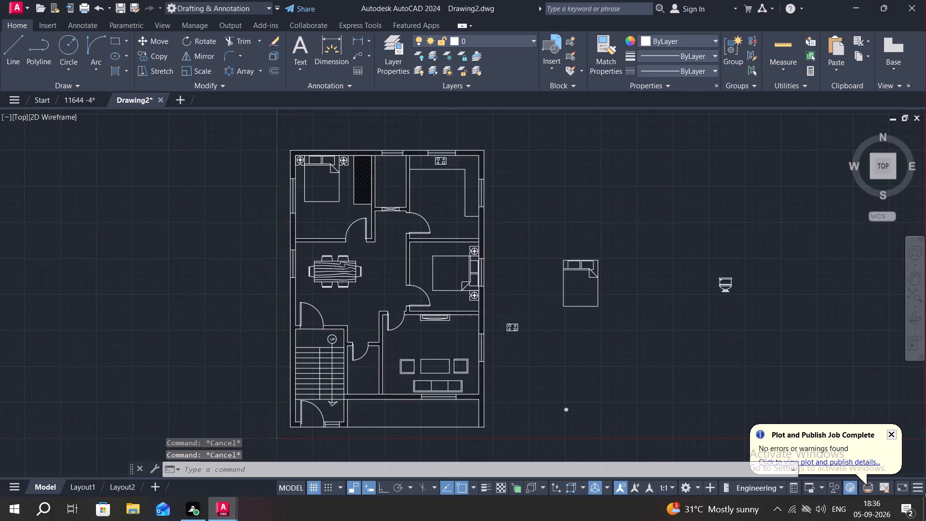
pyautogui.moveTo(423, 340); pyautogui.dragTo(432, 324, button='middle')
pyautogui.click(468, 312)
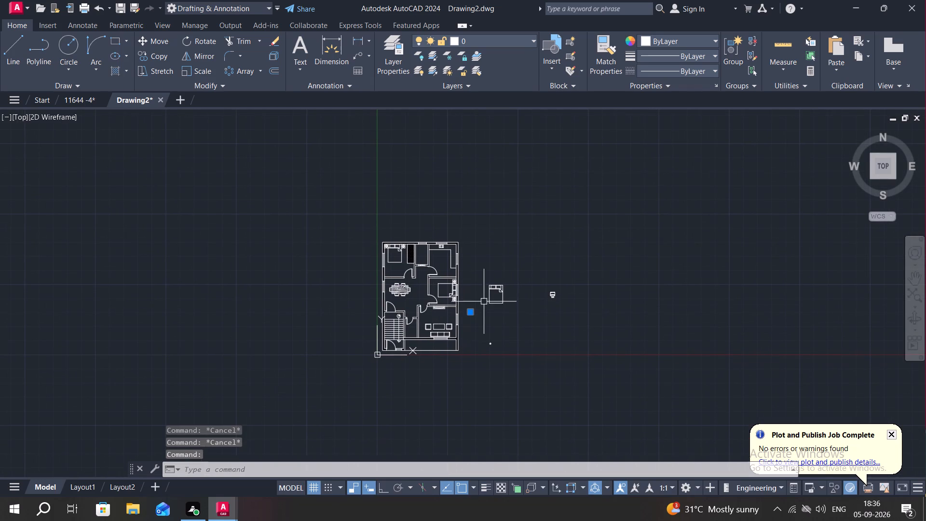
pyautogui.click(489, 298)
pyautogui.click(490, 343)
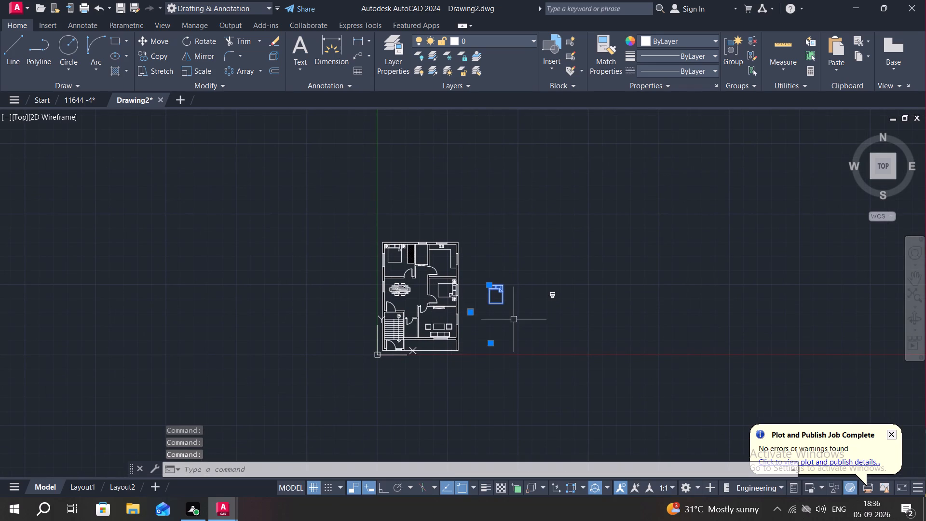
pyautogui.press('Delete')
# Rotate the spare toilet block east of the floor plan by 180 degrees with Ortho on.
pyautogui.scroll(1, 461, 317)
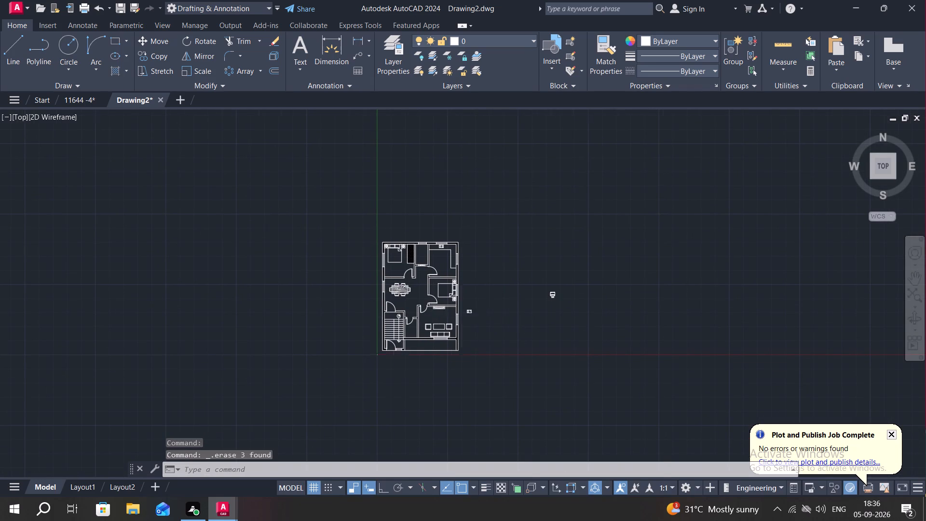
pyautogui.scroll(1, 461, 317)
pyautogui.moveTo(507, 311); pyautogui.dragTo(431, 351, button='middle')
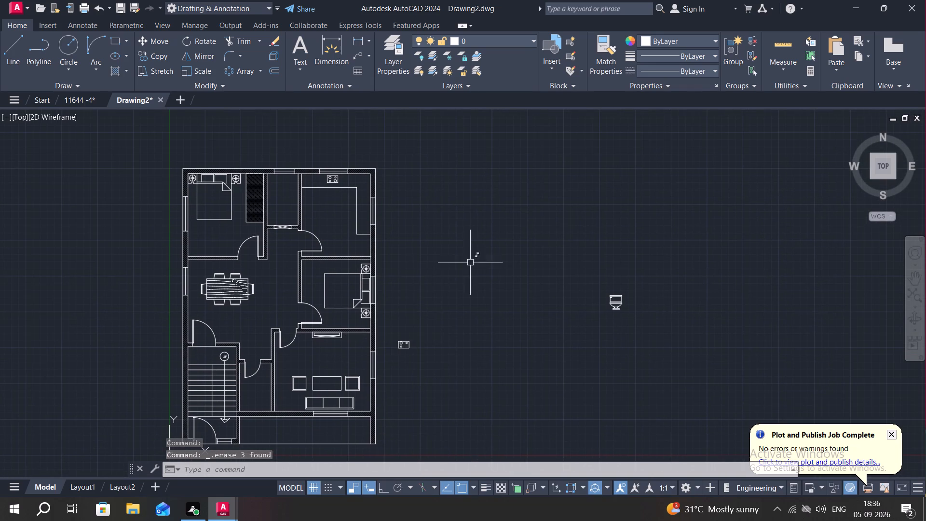
pyautogui.click(621, 301)
pyautogui.click(606, 312)
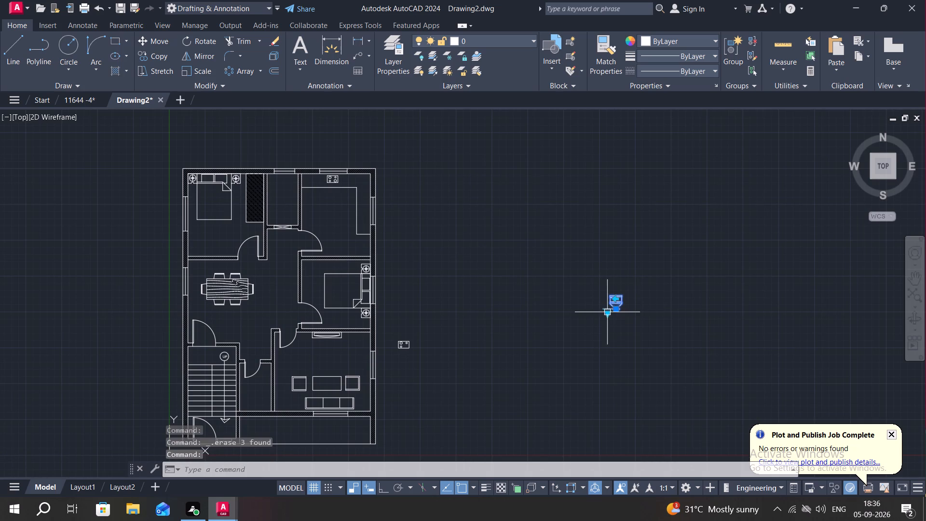
pyautogui.press('Escape')
pyautogui.press('Escape')
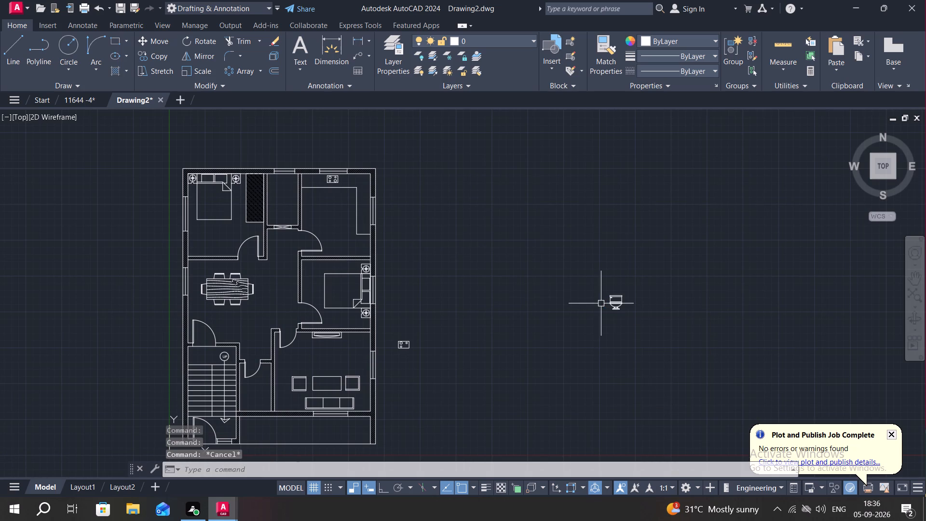
pyautogui.press('r')
pyautogui.write('O')
pyautogui.press('space')
pyautogui.click(613, 304)
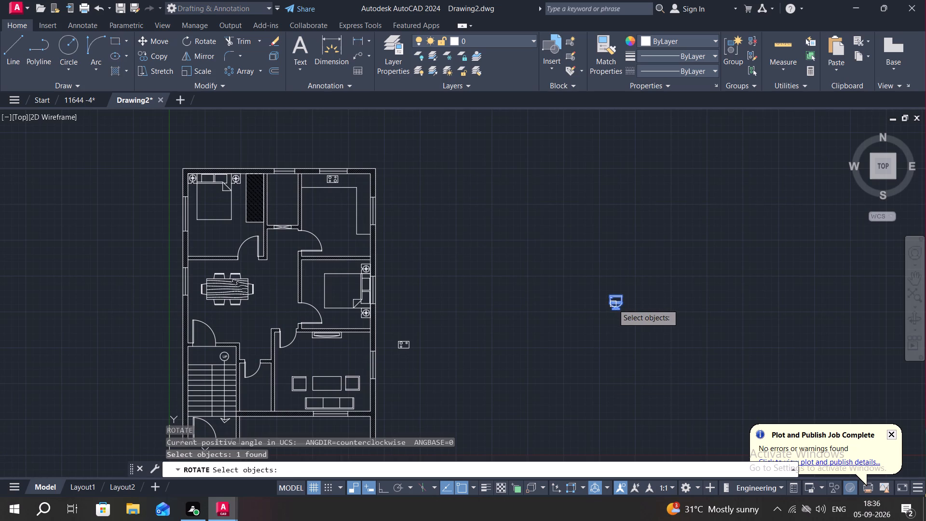
pyautogui.rightClick(613, 304)
pyautogui.scroll(2, 612, 306)
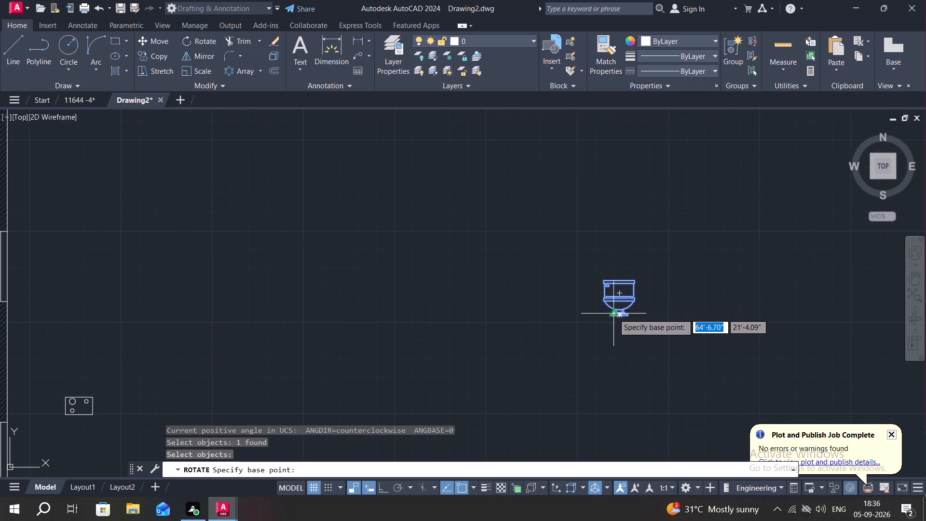
pyautogui.click(613, 314)
pyautogui.press('F8')
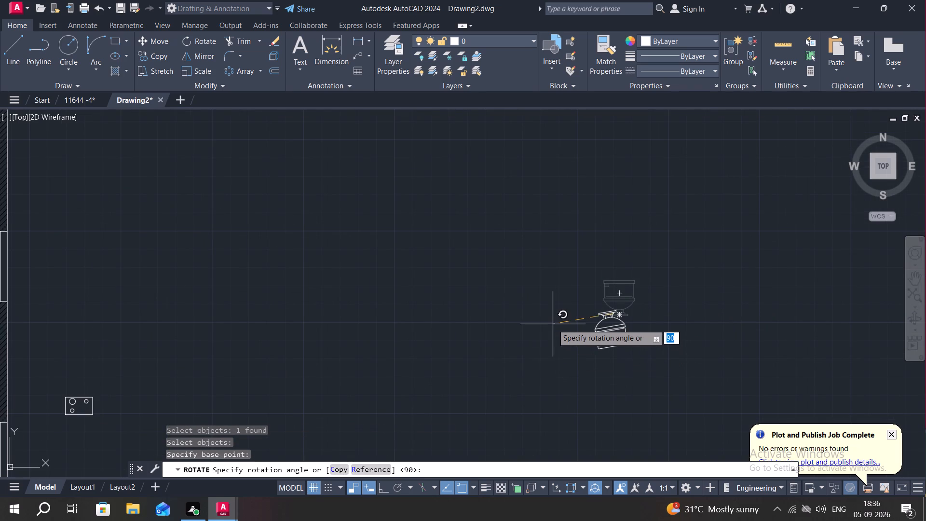
pyautogui.click(553, 324)
# Switch the rotated toilet dynamic block from its front elevation to its plan view.
pyautogui.click(599, 323)
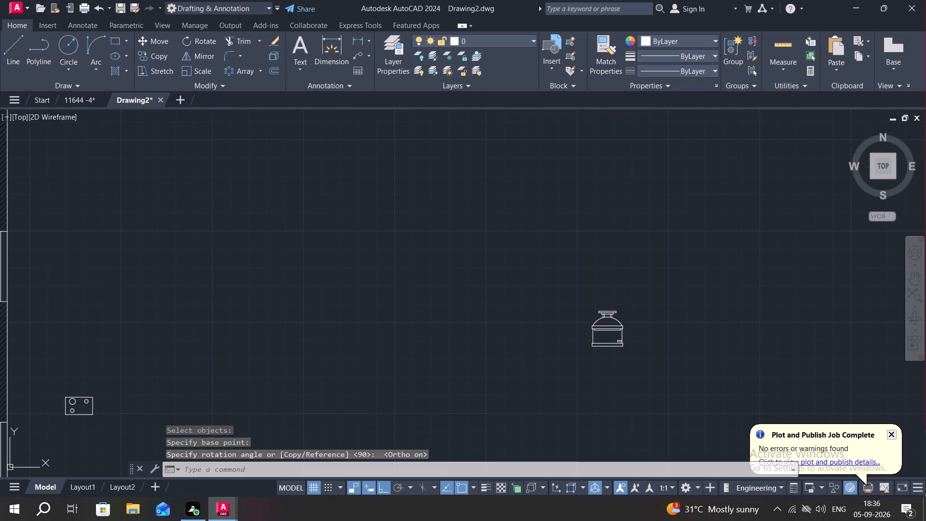
pyautogui.click(625, 304)
pyautogui.click(630, 307)
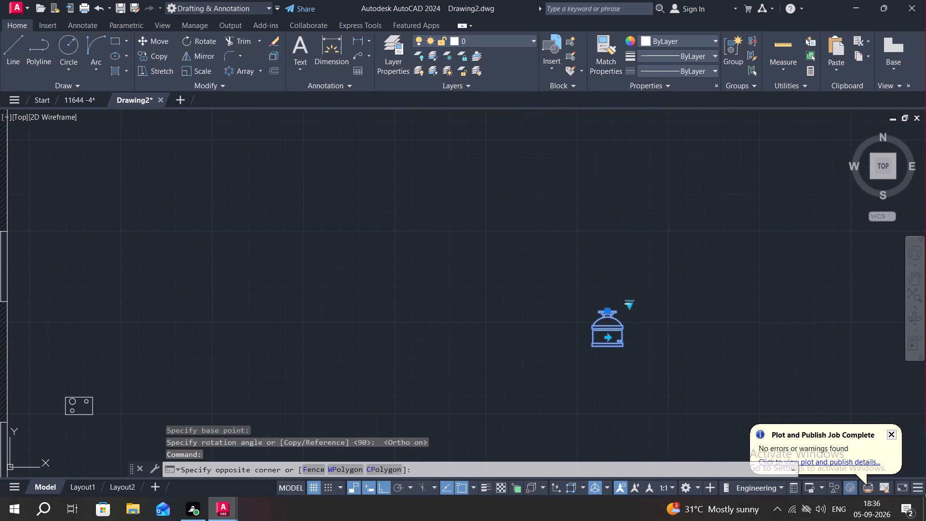
pyautogui.click(629, 308)
pyautogui.press('Escape')
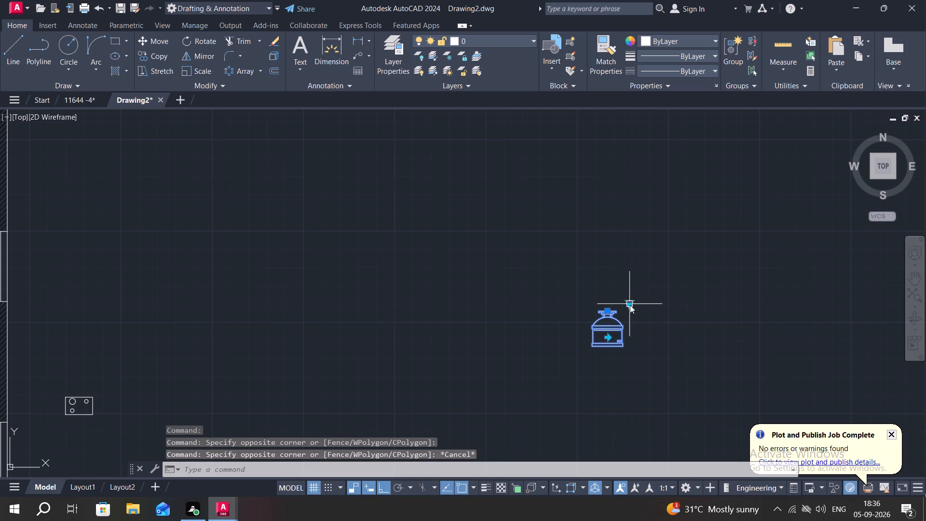
pyautogui.click(630, 305)
pyautogui.click(635, 323)
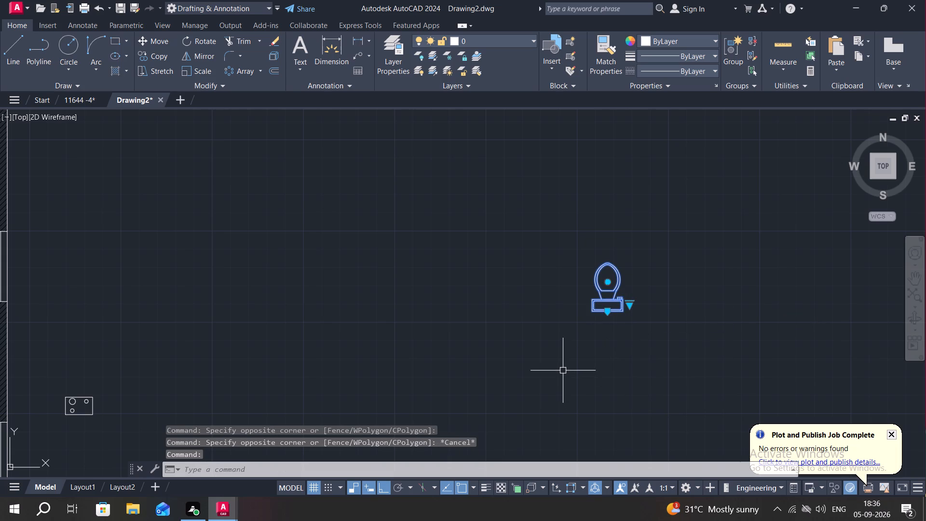
pyautogui.press('space')
pyautogui.press('Escape')
pyautogui.press('Escape')
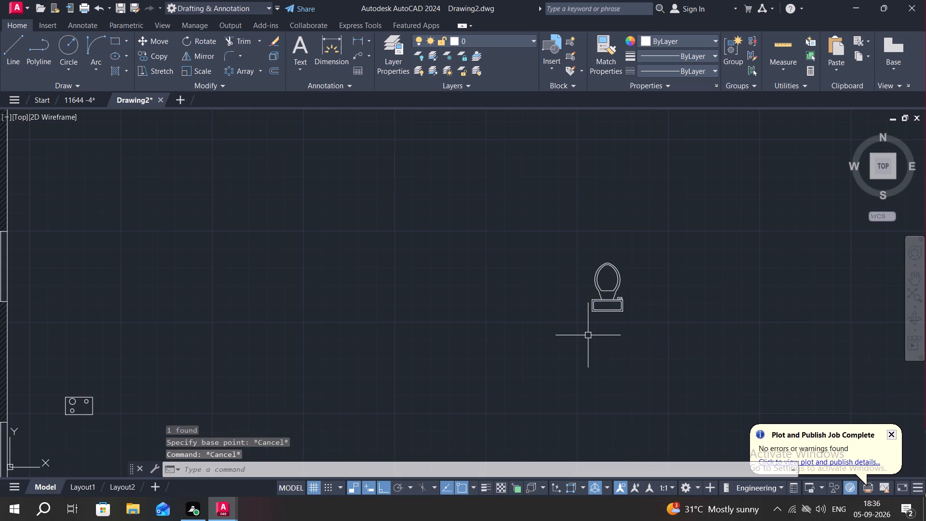
# Copy the plan-view toilet into the small room east of the staircase, with its tank against the south wall.
pyautogui.press('c')
pyautogui.press('o')
pyautogui.press('space')
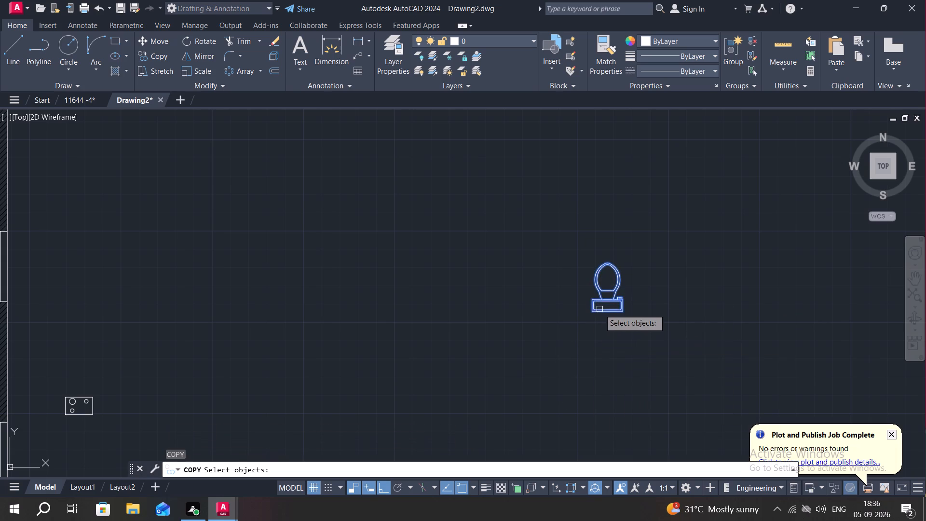
pyautogui.click(599, 309)
pyautogui.rightClick(598, 306)
pyautogui.click(589, 306)
pyautogui.scroll(-2, 282, 388)
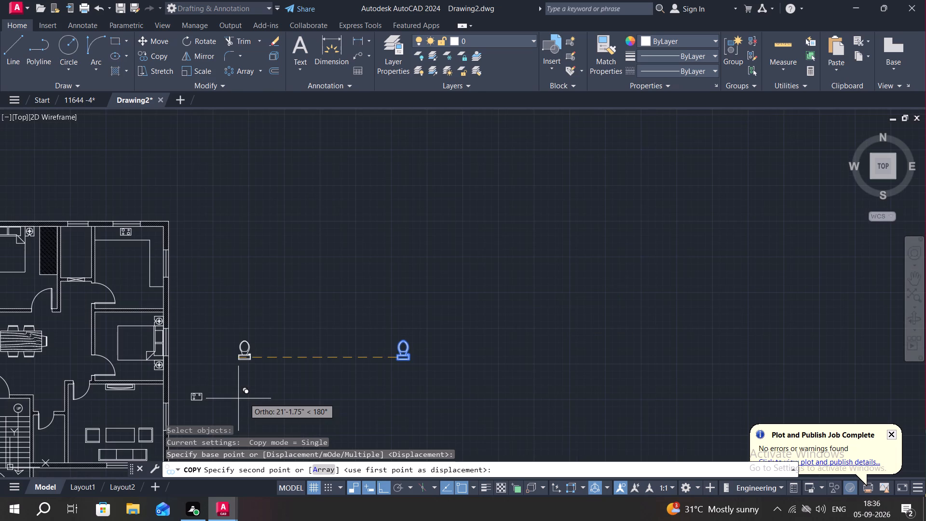
pyautogui.press('F8')
pyautogui.moveTo(162, 415); pyautogui.dragTo(415, 341, button='middle')
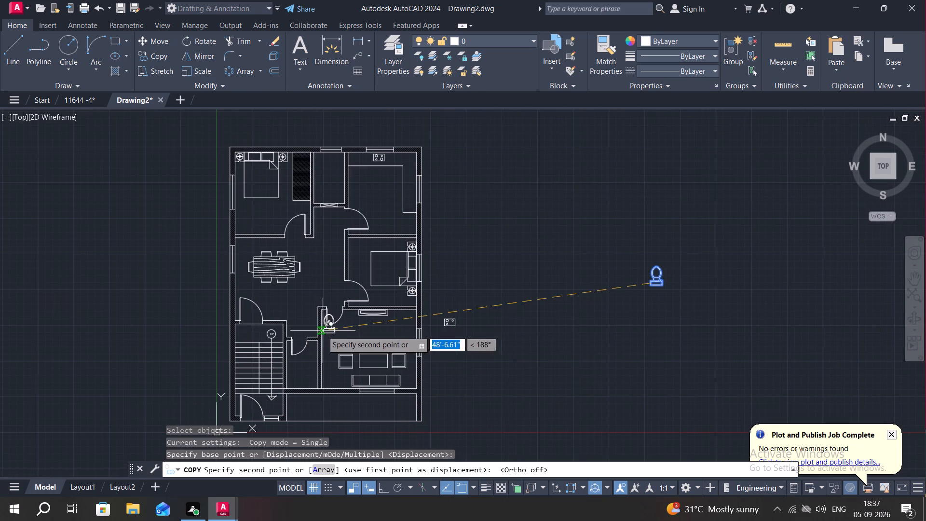
pyautogui.scroll(4, 290, 381)
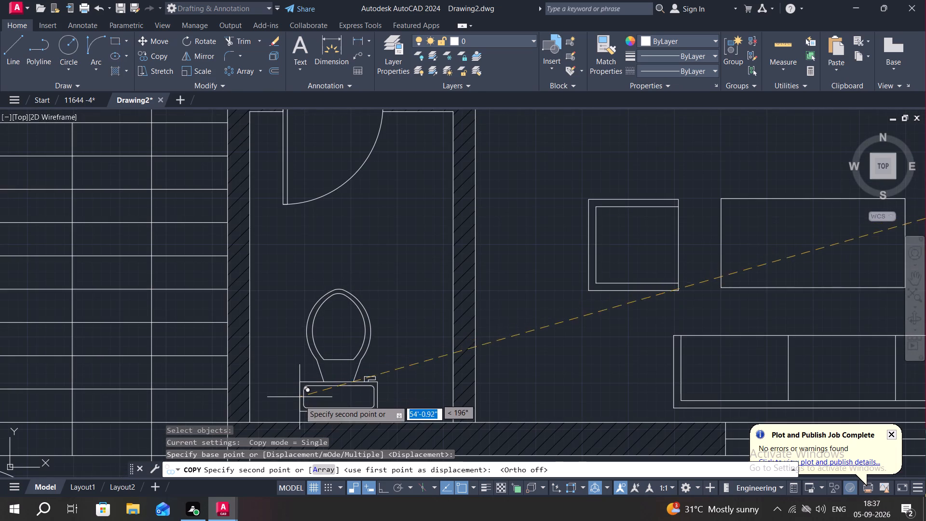
pyautogui.scroll(1, 298, 409)
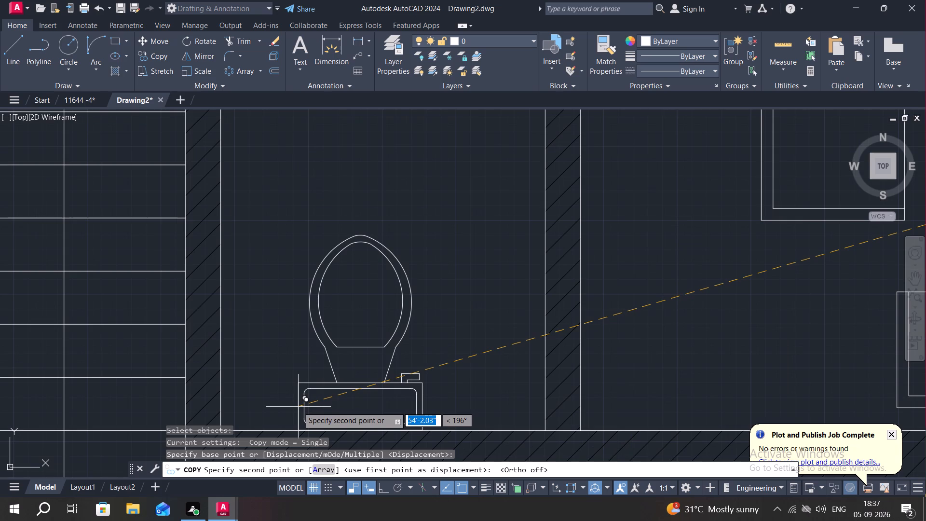
pyautogui.click(300, 406)
# Move the west armchair in the southeast room about 12 inches northwest, away from the coffee table.
pyautogui.scroll(-2, 347, 377)
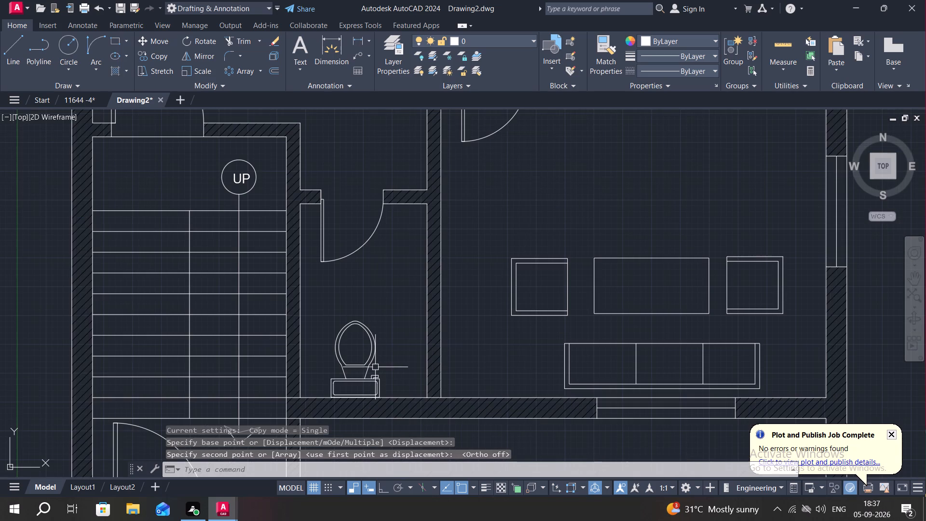
pyautogui.scroll(-2, 396, 346)
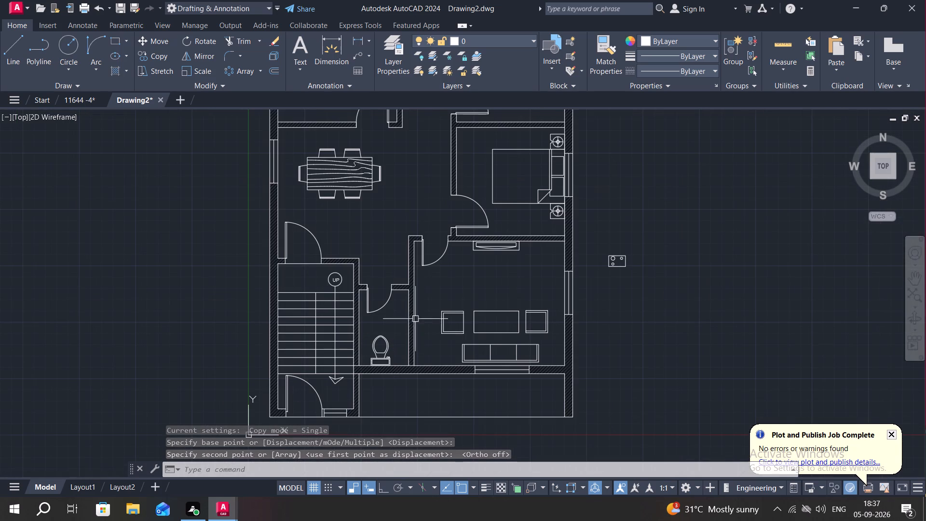
pyautogui.moveTo(430, 305); pyautogui.dragTo(415, 300, button='middle')
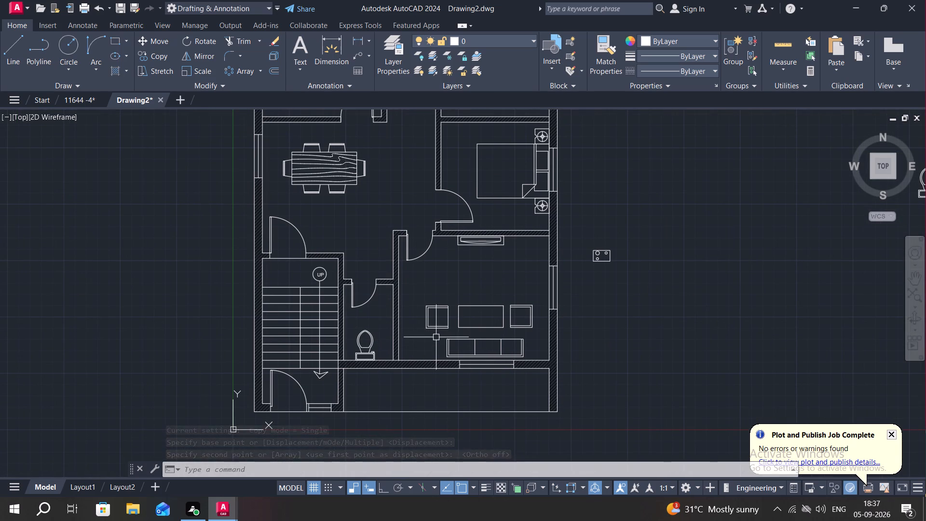
pyautogui.scroll(1, 446, 333)
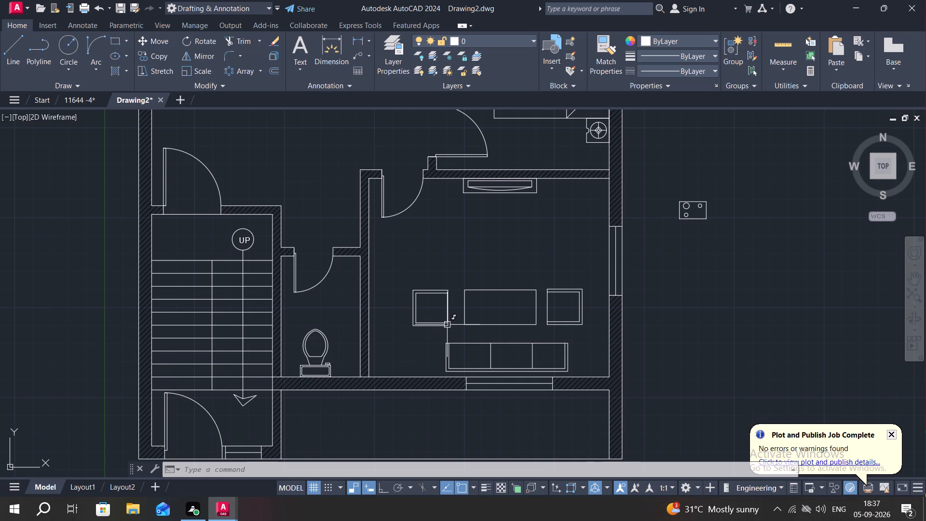
pyautogui.scroll(3, 448, 315)
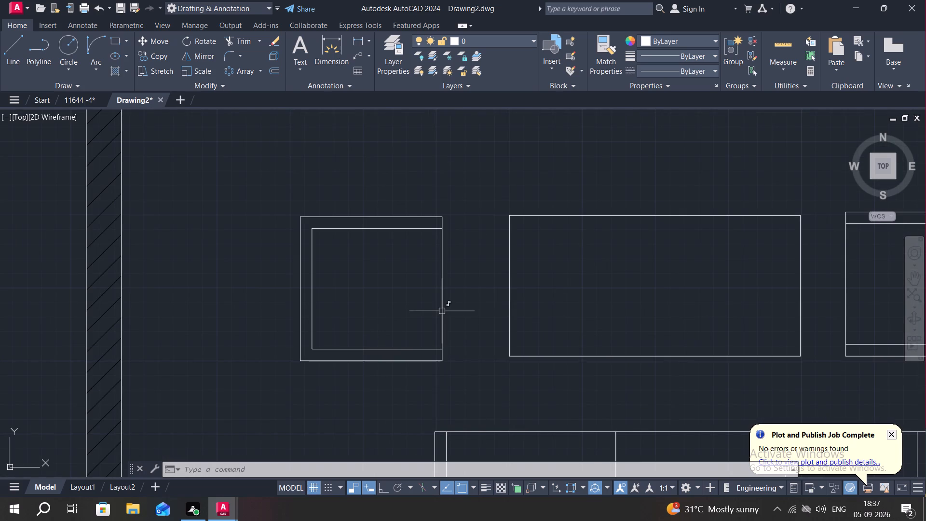
pyautogui.click(441, 311)
pyautogui.click(404, 349)
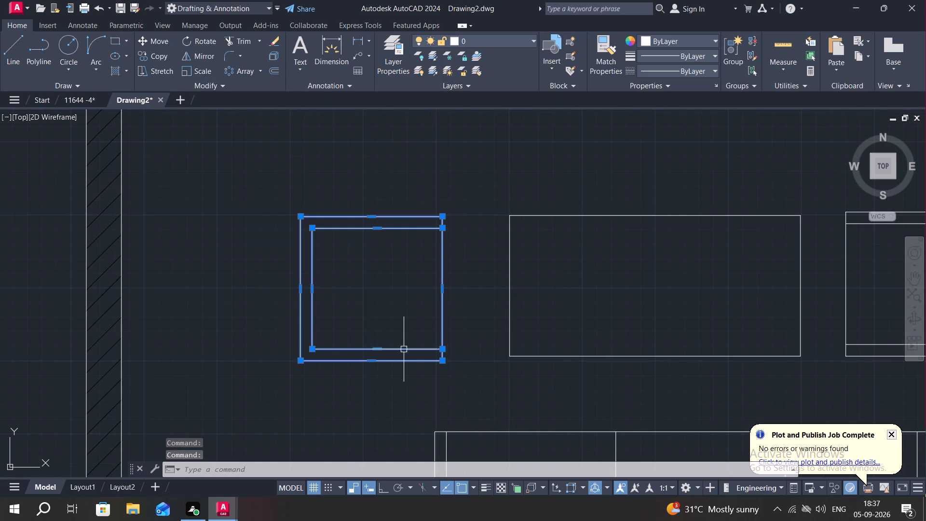
pyautogui.press('m')
pyautogui.press('space')
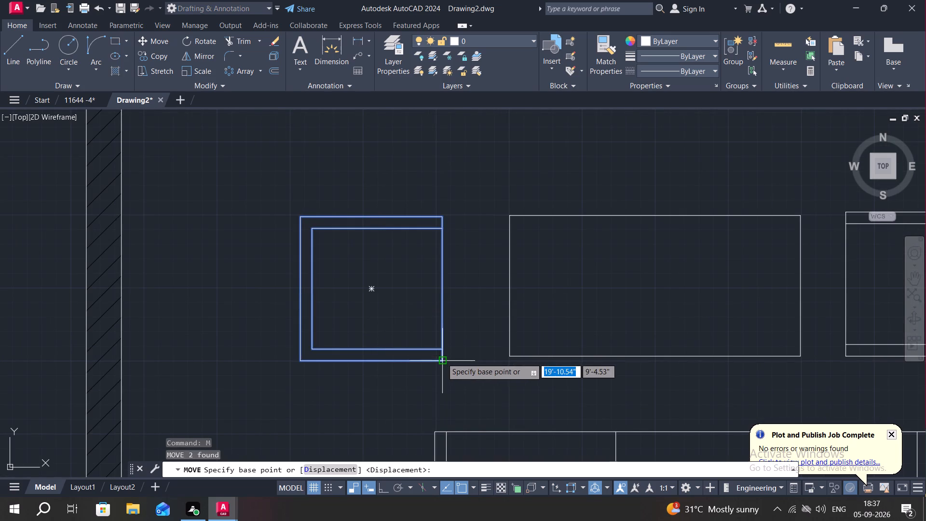
pyautogui.click(442, 358)
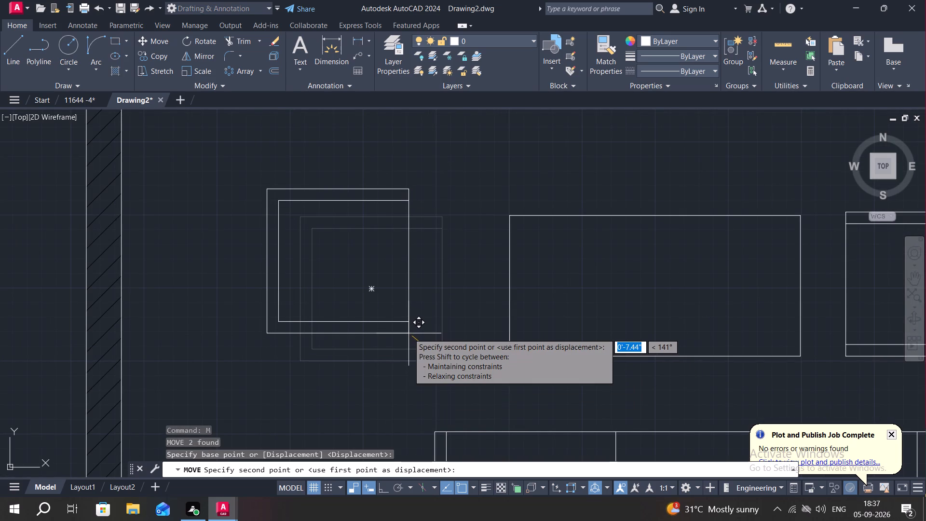
pyautogui.click(387, 323)
# Move the rectangular coffee table about 6 inches straight north, away from the sofa.
pyautogui.moveTo(439, 370); pyautogui.dragTo(356, 367, button='middle')
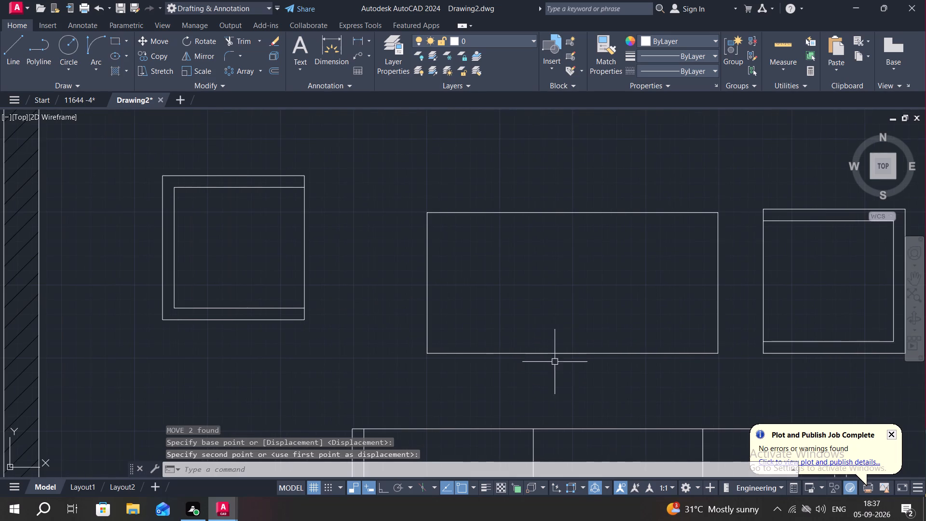
pyautogui.moveTo(604, 373); pyautogui.dragTo(495, 344, button='middle')
pyautogui.press('space')
pyautogui.click(456, 325)
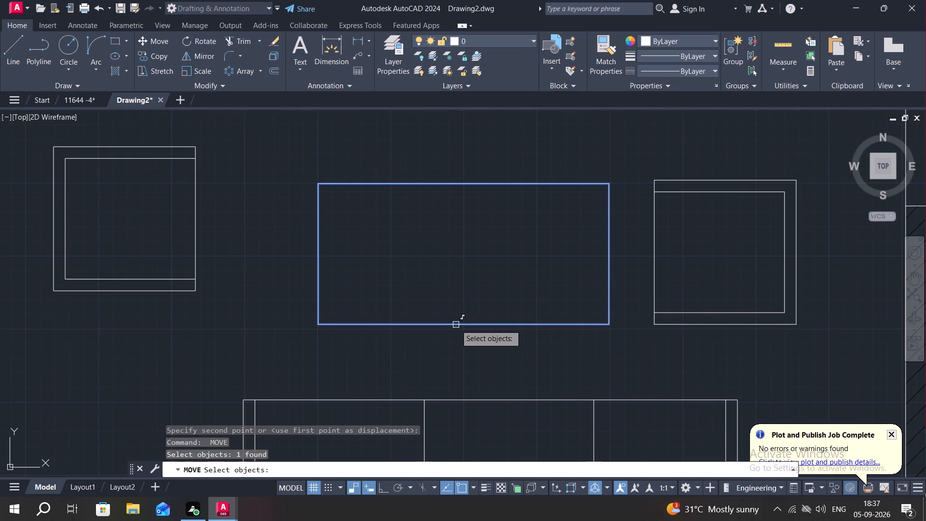
pyautogui.rightClick(456, 325)
pyautogui.click(456, 325)
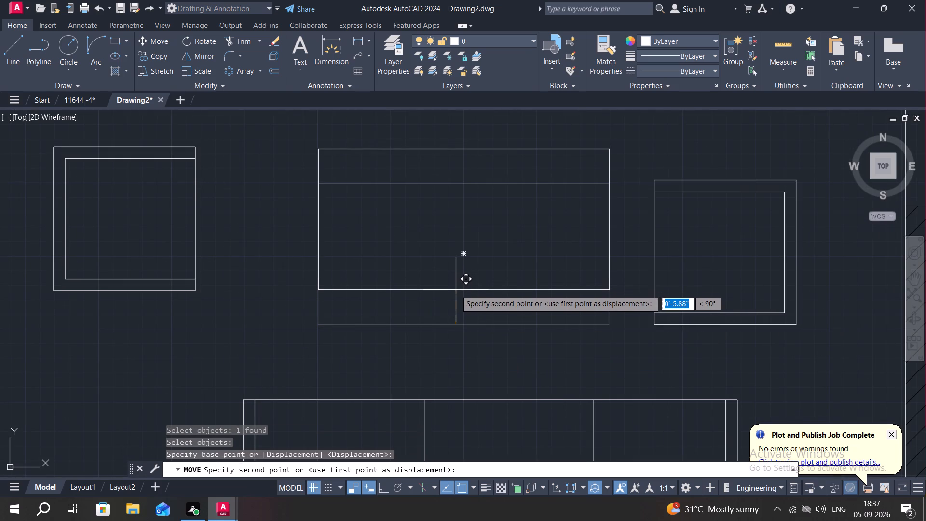
pyautogui.click(456, 290)
# Move the east armchair's outer and inner outlines about 7 inches northeast, level with the coffee table.
pyautogui.moveTo(583, 336); pyautogui.dragTo(518, 355, button='middle')
pyautogui.press('space')
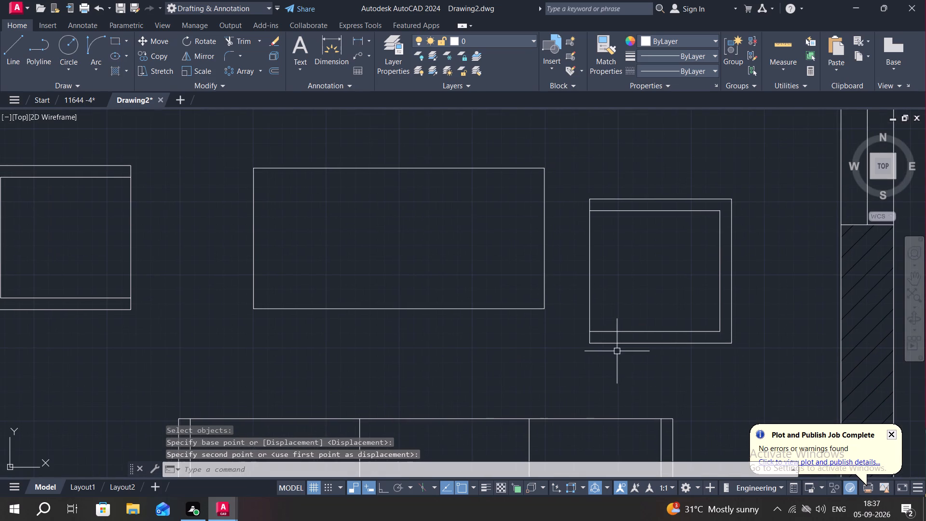
pyautogui.click(608, 343)
pyautogui.click(610, 331)
pyautogui.rightClick(607, 329)
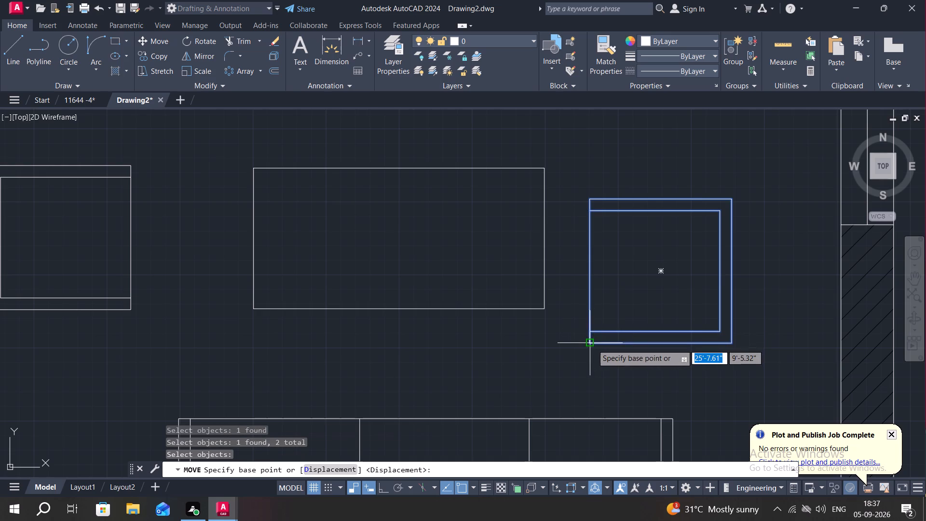
pyautogui.click(592, 344)
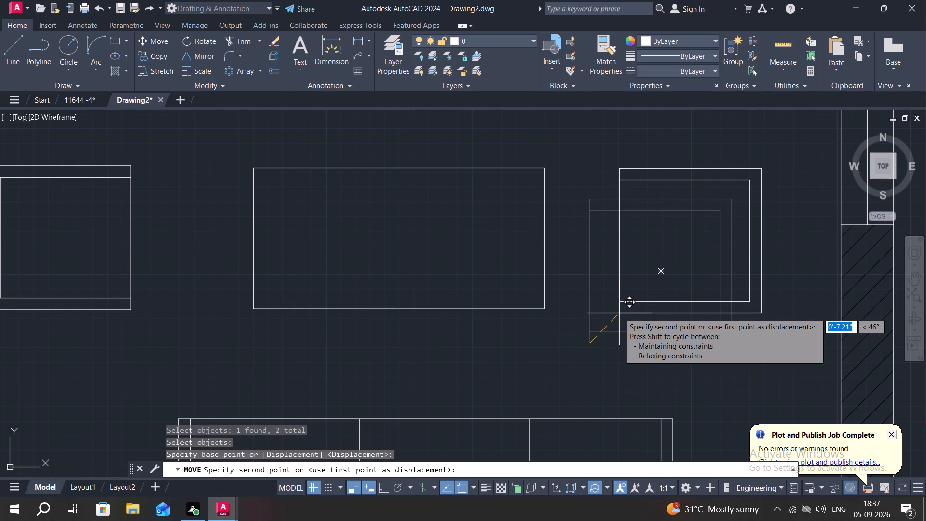
pyautogui.click(619, 313)
# Move the east armchair about 5 inches further east, toward the window wall.
pyautogui.scroll(-1, 592, 335)
pyautogui.middleClick(592, 335)
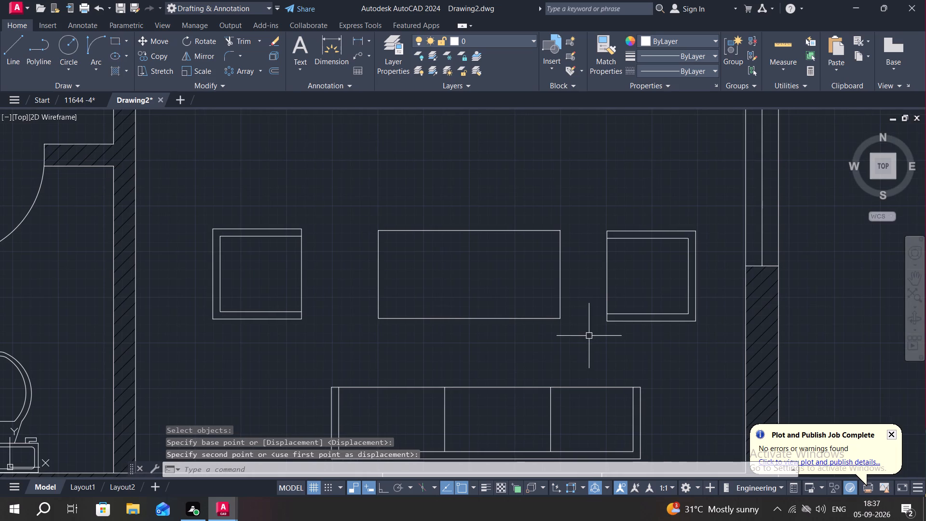
pyautogui.press('space')
pyautogui.click(605, 322)
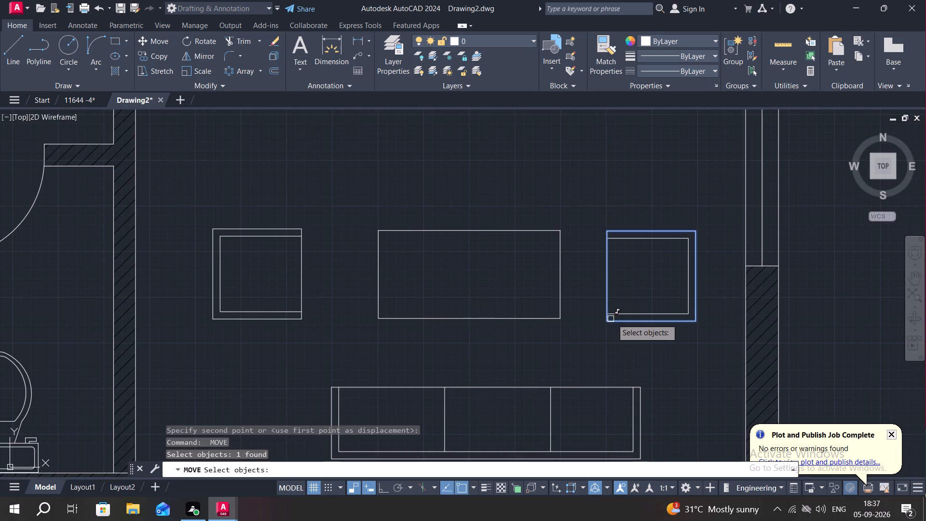
pyautogui.click(613, 314)
pyautogui.rightClick(613, 314)
pyautogui.click(606, 323)
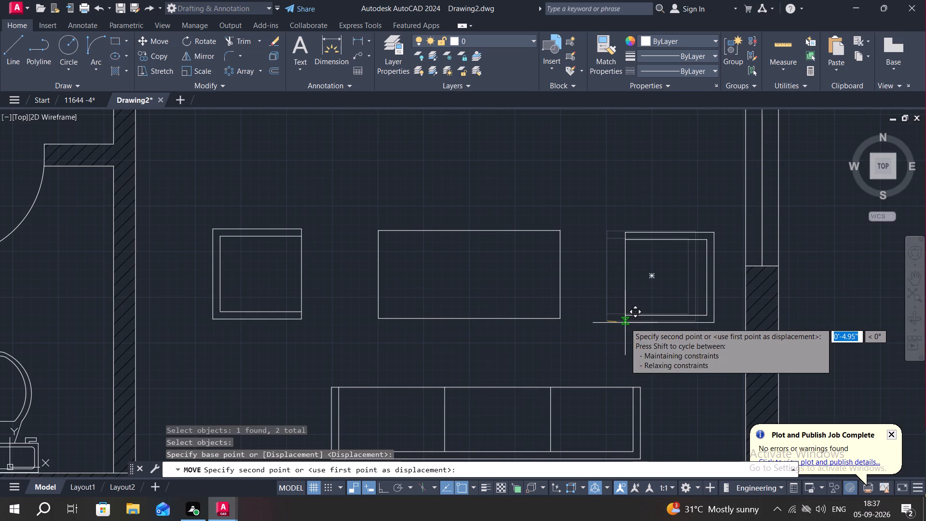
pyautogui.click(625, 323)
# Draw a circular side table of about 10.5 inches radius south of the west armchair, beside the sofa's west end.
pyautogui.moveTo(590, 355); pyautogui.dragTo(572, 343, button='middle')
pyautogui.moveTo(480, 373); pyautogui.dragTo(473, 370, button='middle')
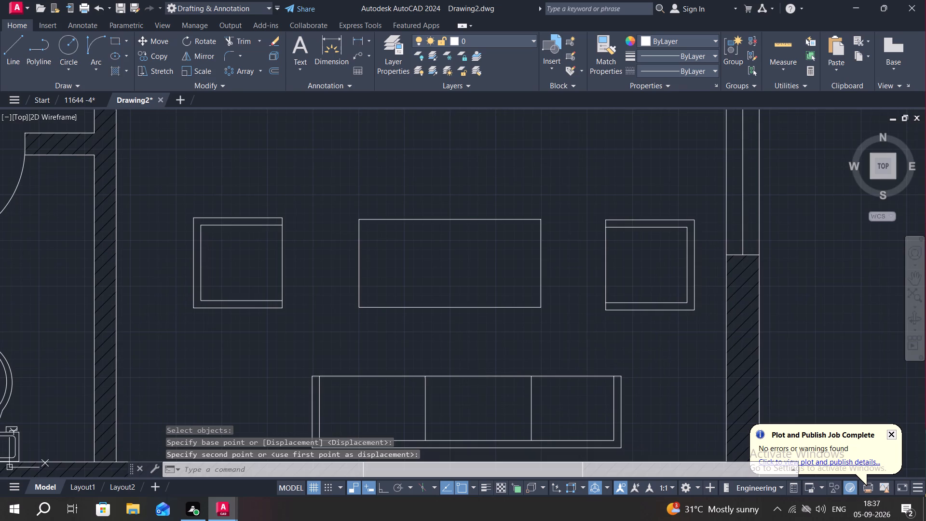
pyautogui.moveTo(473, 370); pyautogui.dragTo(453, 352, button='middle')
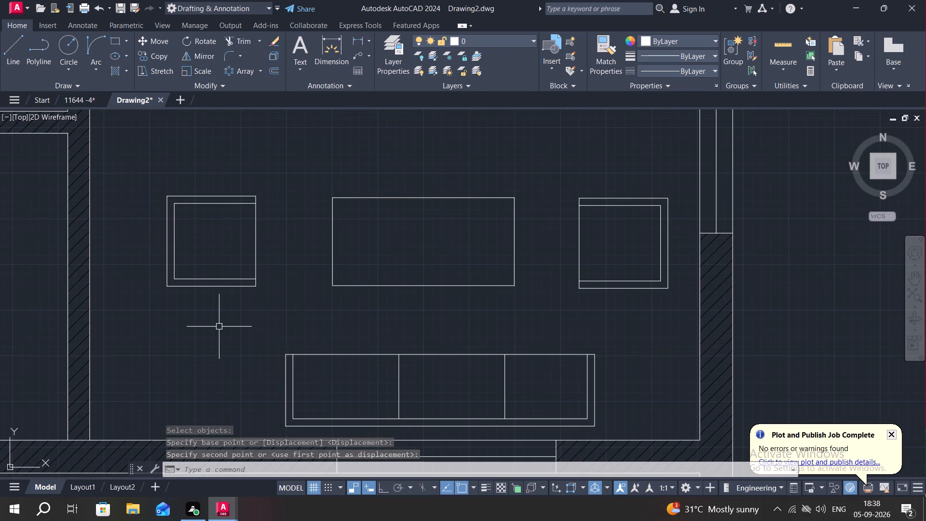
pyautogui.write('C')
pyautogui.press('space')
pyautogui.click(221, 343)
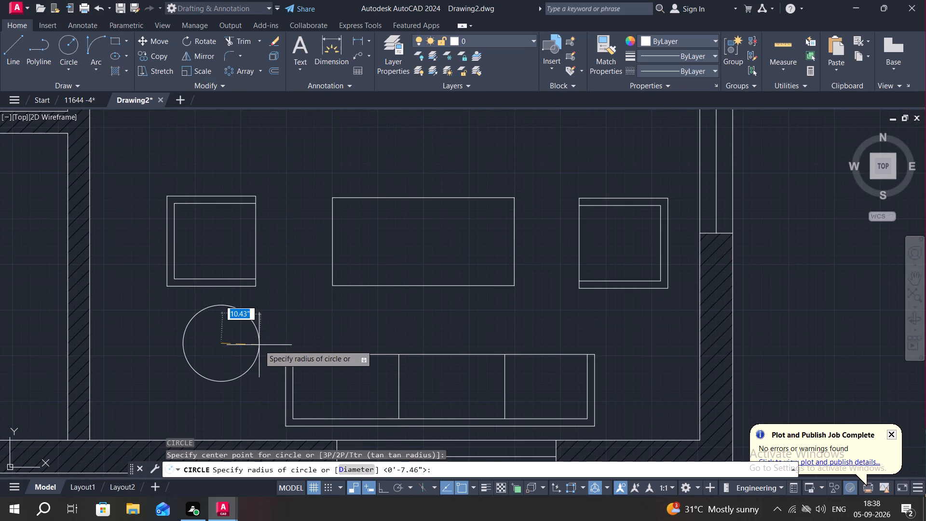
pyautogui.click(259, 349)
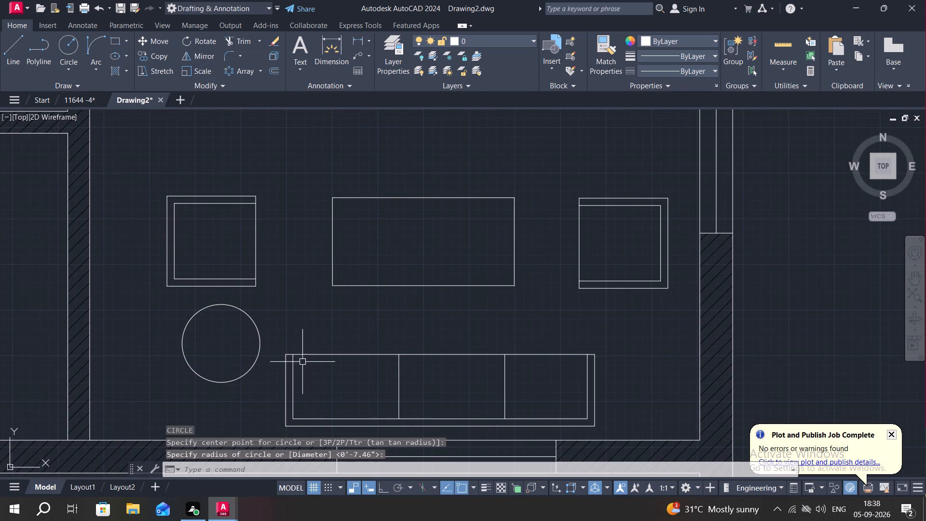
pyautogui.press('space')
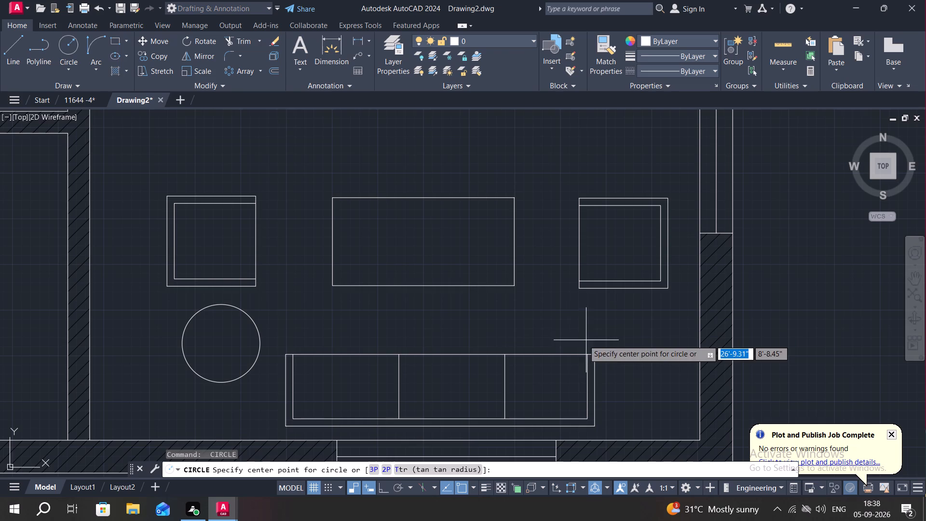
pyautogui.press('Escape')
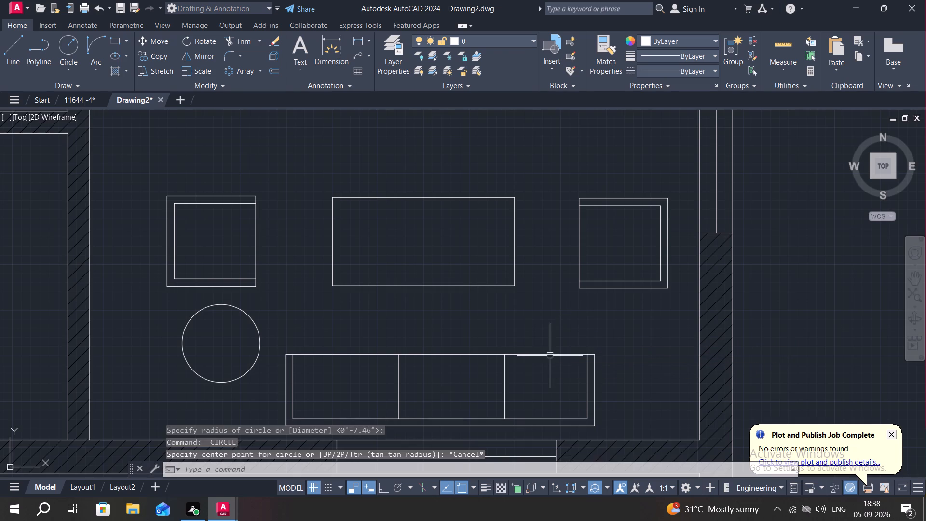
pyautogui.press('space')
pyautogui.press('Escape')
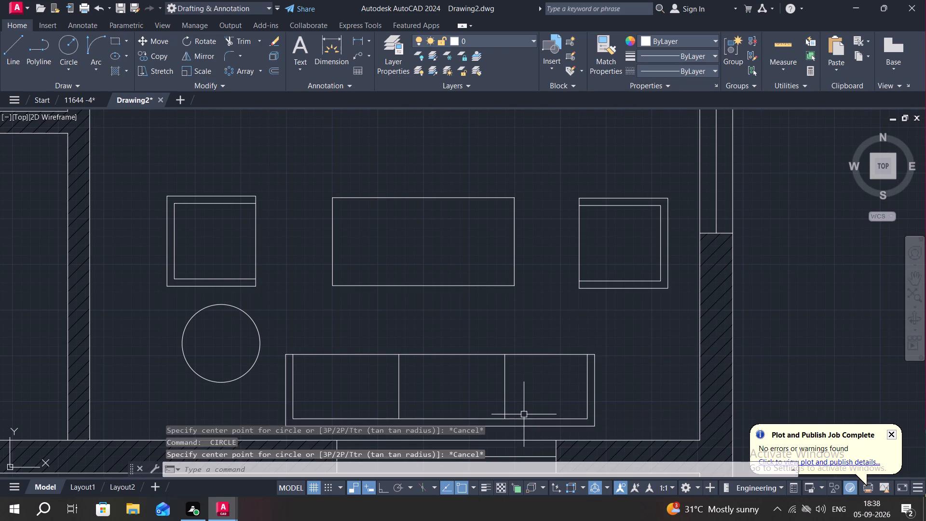
# Move the whole three-seat sofa, including its outlines and seat dividers, slightly northwest, away from the south wall.
pyautogui.press('m')
pyautogui.press('space')
pyautogui.click(518, 415)
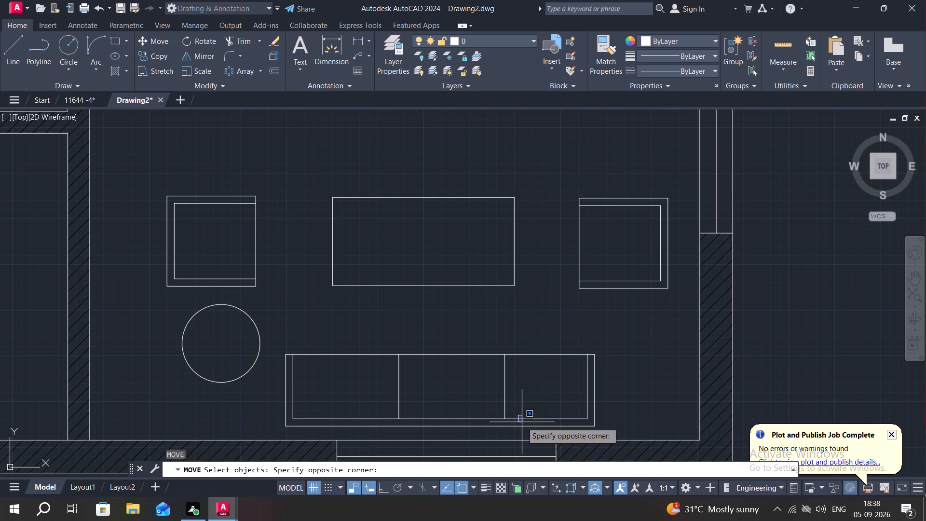
pyautogui.press('Escape')
pyautogui.click(520, 421)
pyautogui.click(525, 426)
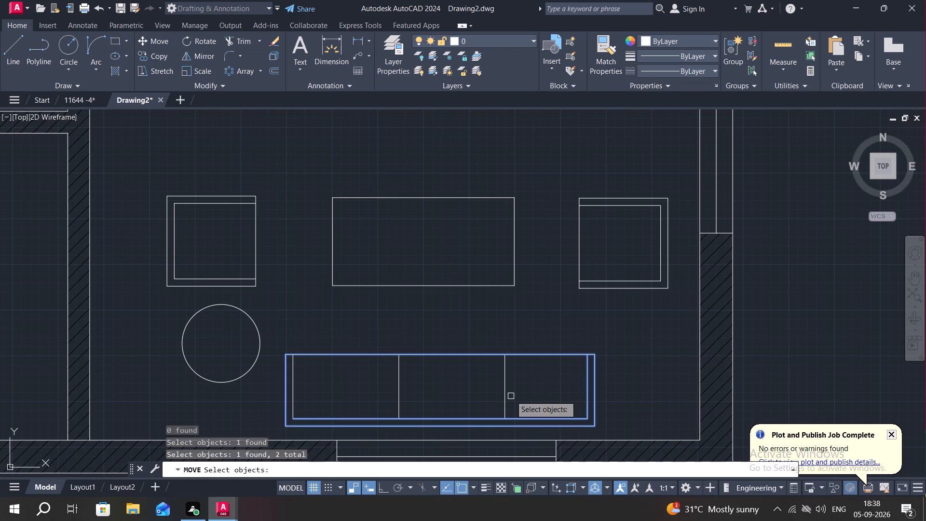
pyautogui.click(507, 390)
pyautogui.click(400, 379)
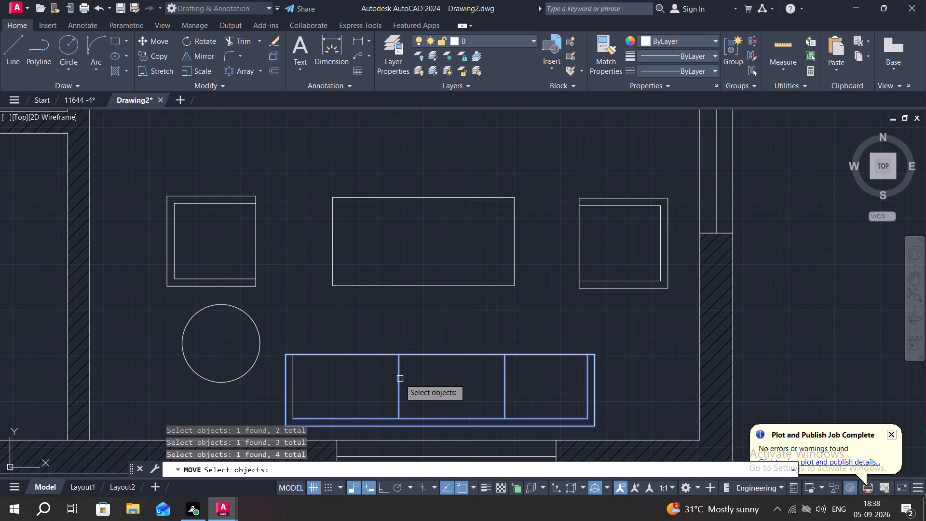
pyautogui.click(294, 380)
pyautogui.rightClick(294, 380)
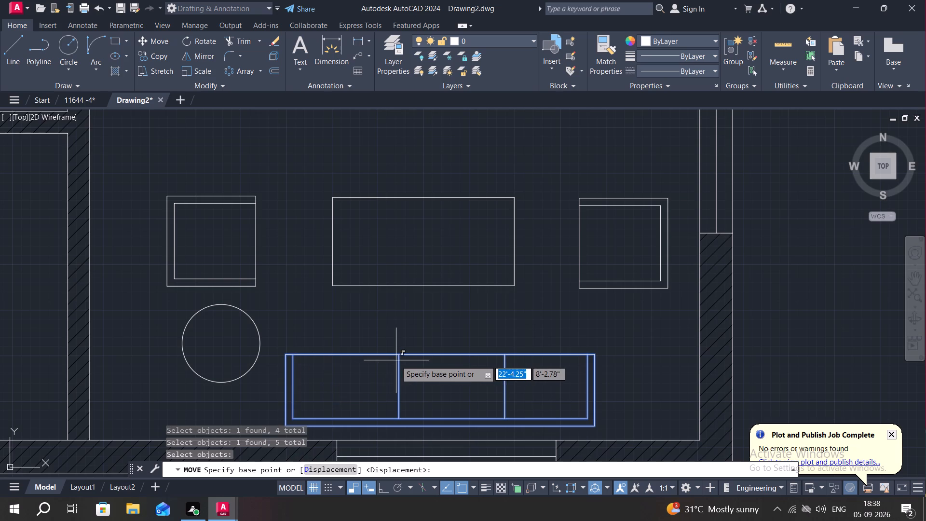
pyautogui.click(399, 361)
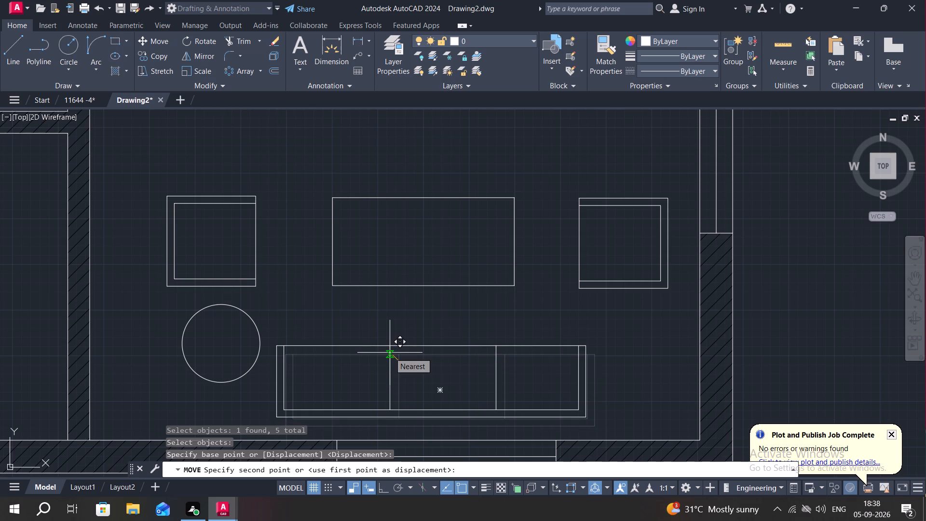
pyautogui.click(387, 351)
# Move the rectangular coffee table about 5.7 inches west and slightly north, between the two armchairs.
pyautogui.press('m')
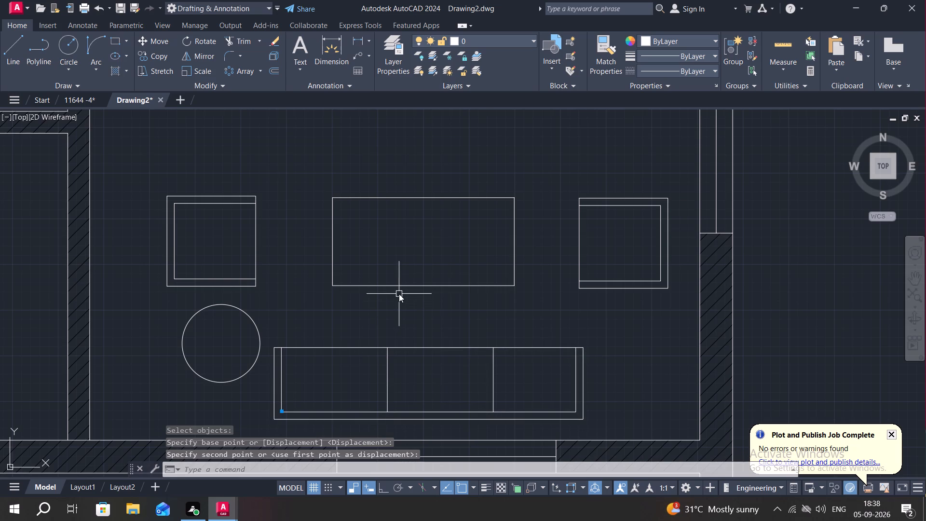
pyautogui.press('space')
pyautogui.click(407, 285)
pyautogui.rightClick(407, 285)
pyautogui.click(407, 285)
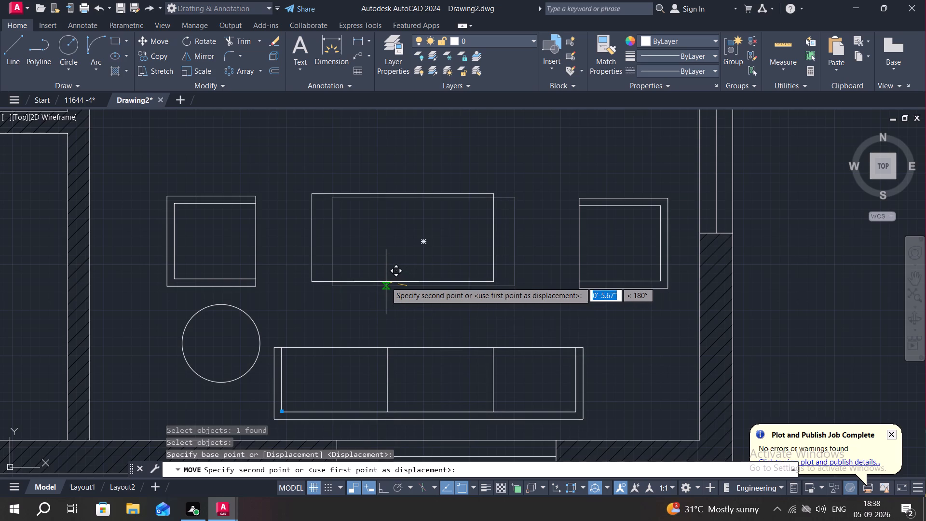
pyautogui.click(386, 281)
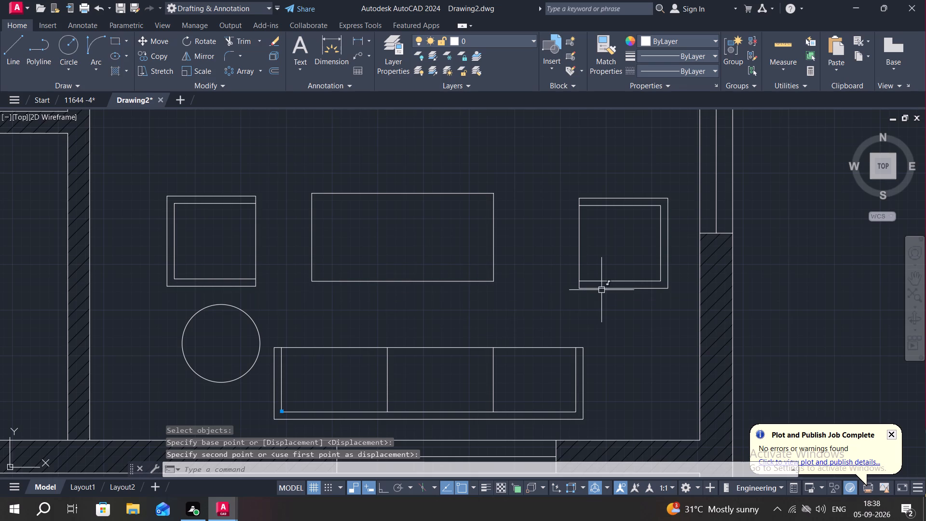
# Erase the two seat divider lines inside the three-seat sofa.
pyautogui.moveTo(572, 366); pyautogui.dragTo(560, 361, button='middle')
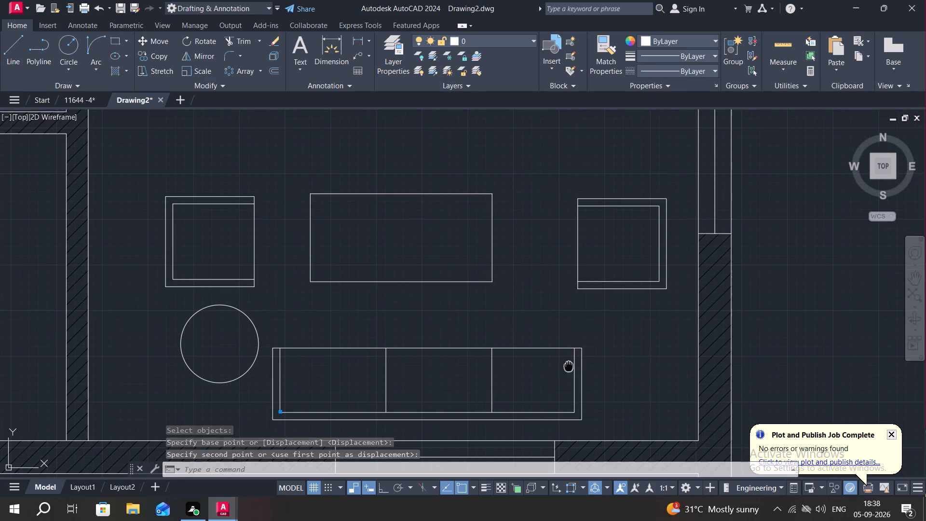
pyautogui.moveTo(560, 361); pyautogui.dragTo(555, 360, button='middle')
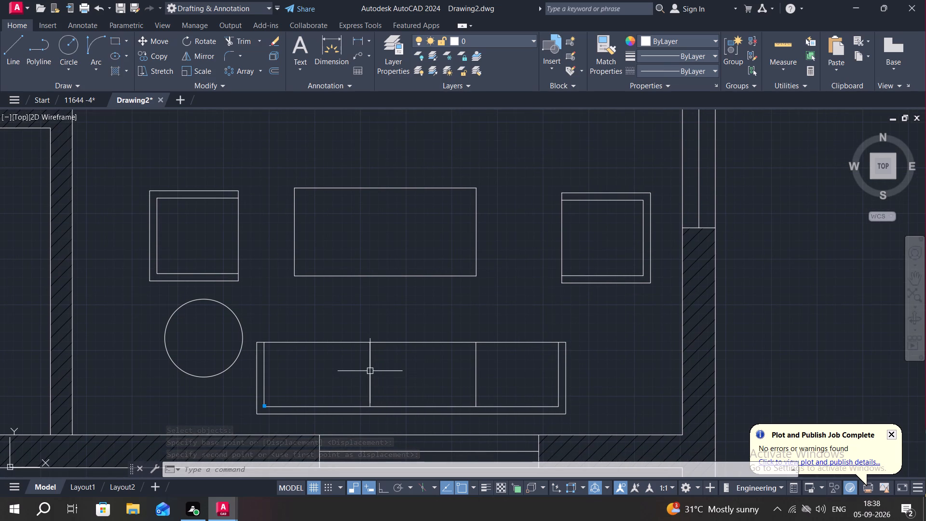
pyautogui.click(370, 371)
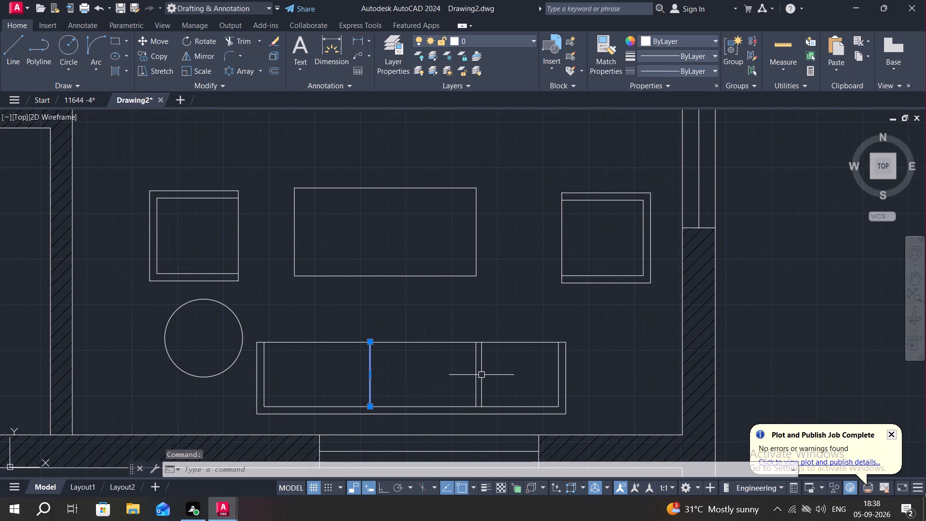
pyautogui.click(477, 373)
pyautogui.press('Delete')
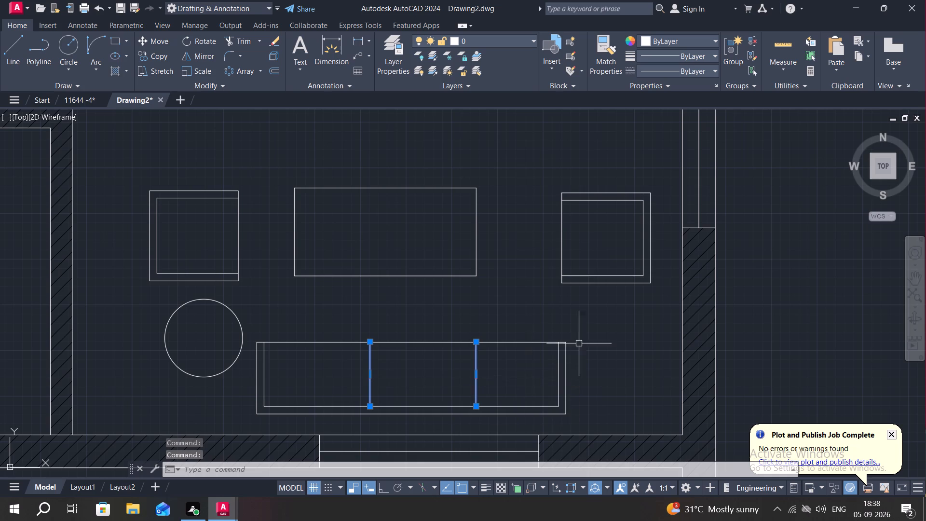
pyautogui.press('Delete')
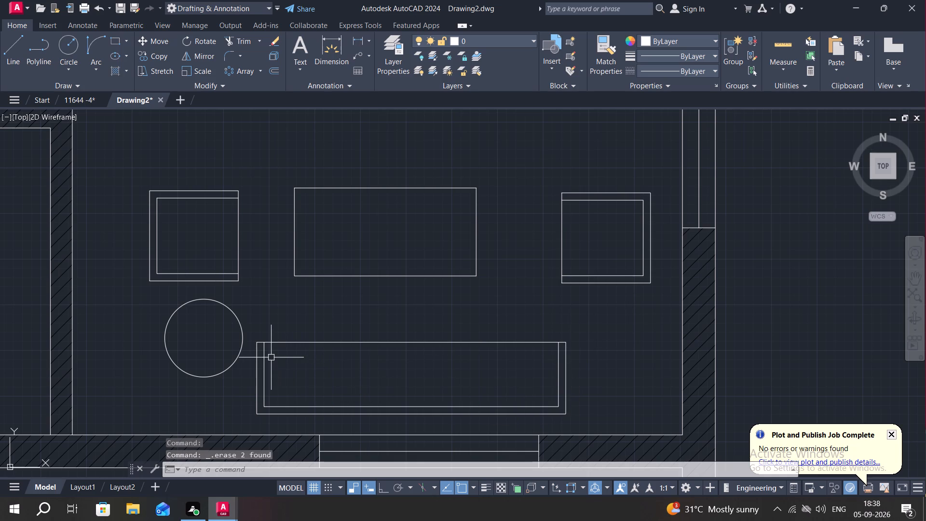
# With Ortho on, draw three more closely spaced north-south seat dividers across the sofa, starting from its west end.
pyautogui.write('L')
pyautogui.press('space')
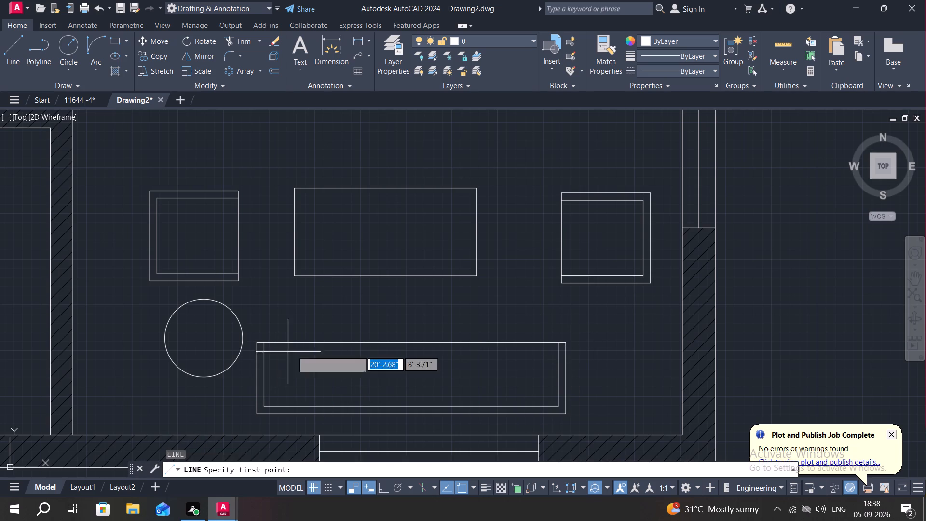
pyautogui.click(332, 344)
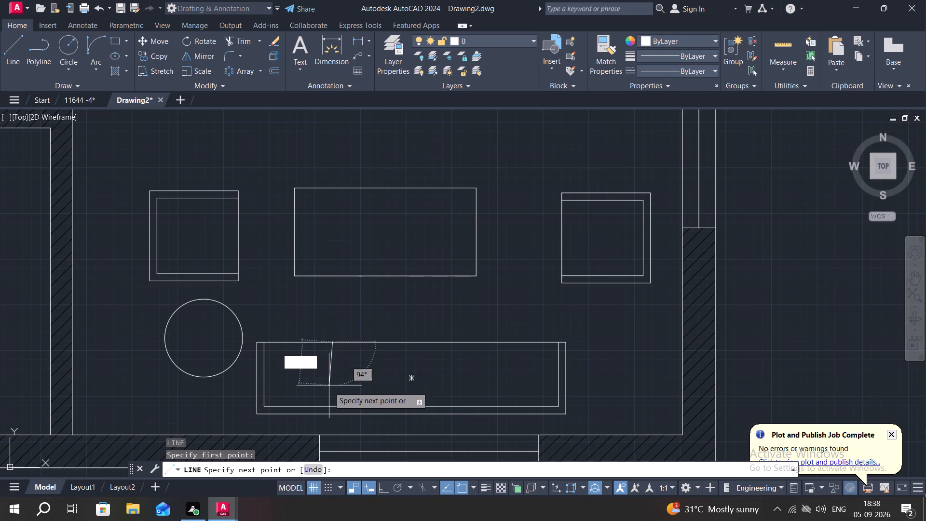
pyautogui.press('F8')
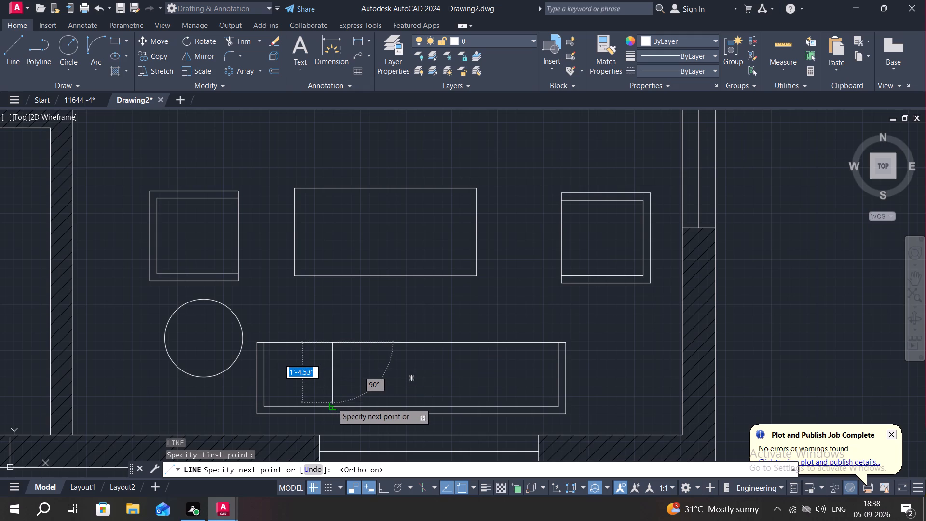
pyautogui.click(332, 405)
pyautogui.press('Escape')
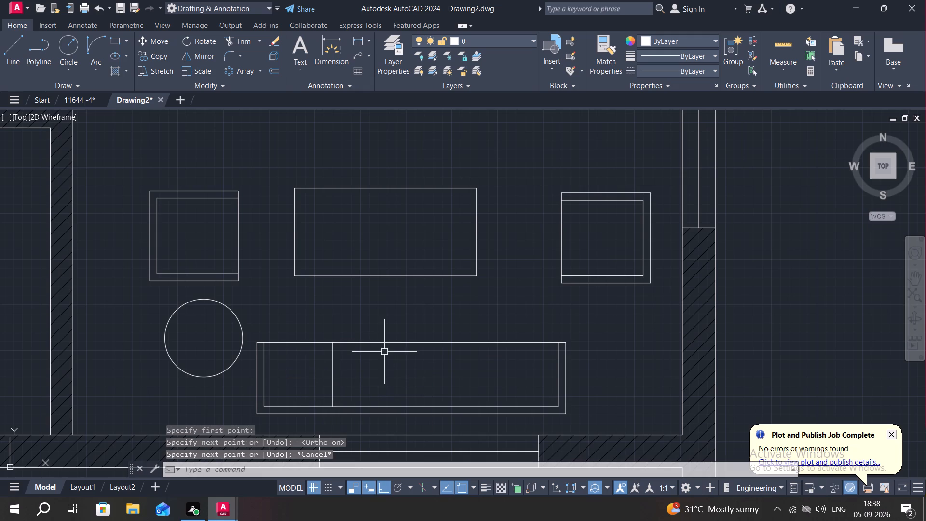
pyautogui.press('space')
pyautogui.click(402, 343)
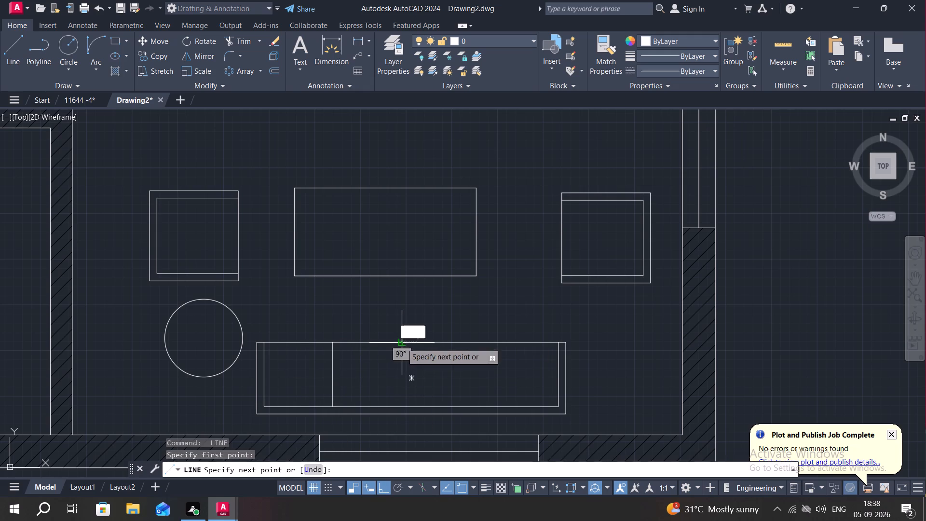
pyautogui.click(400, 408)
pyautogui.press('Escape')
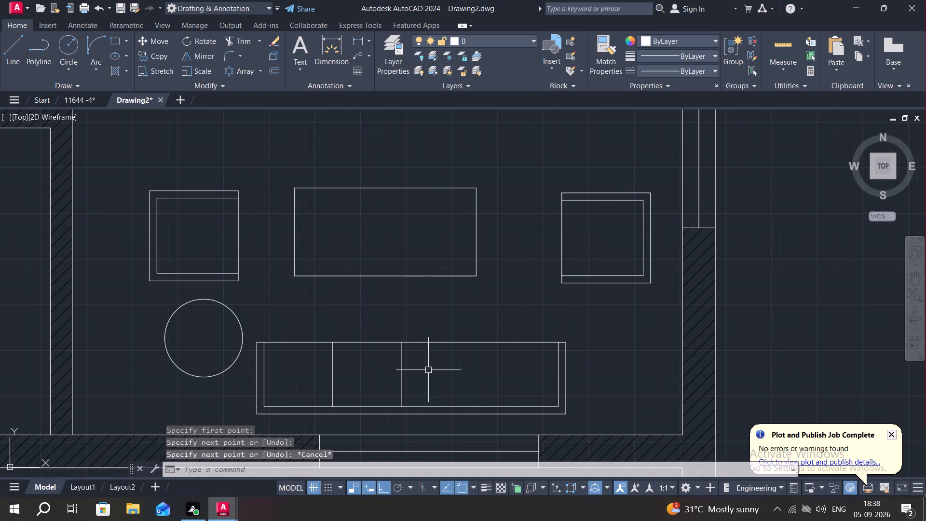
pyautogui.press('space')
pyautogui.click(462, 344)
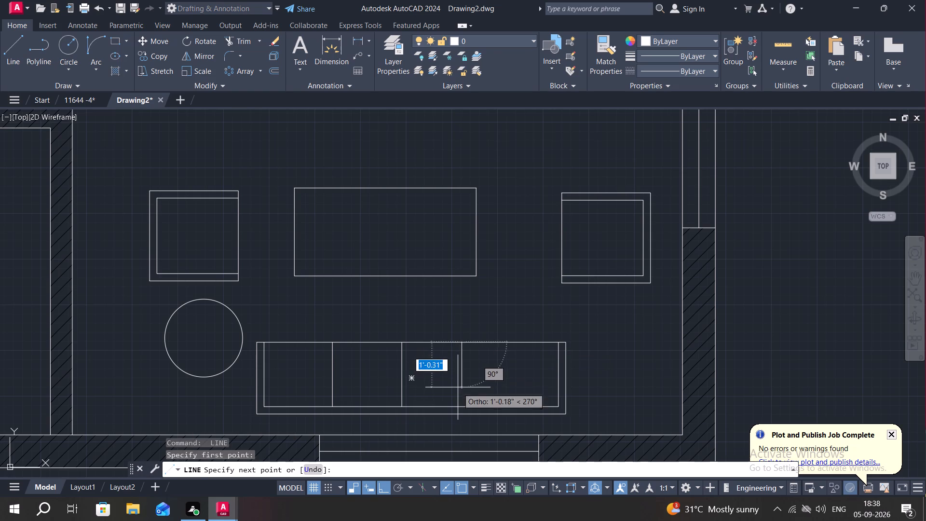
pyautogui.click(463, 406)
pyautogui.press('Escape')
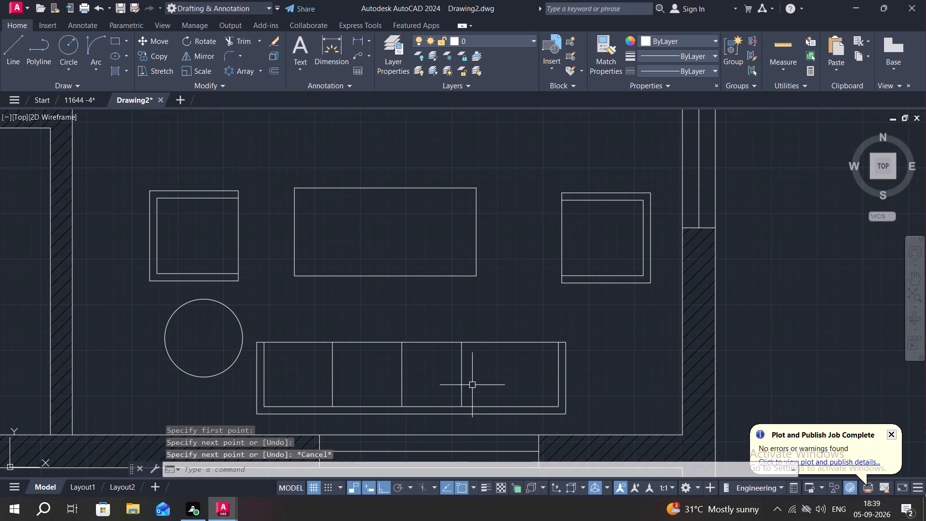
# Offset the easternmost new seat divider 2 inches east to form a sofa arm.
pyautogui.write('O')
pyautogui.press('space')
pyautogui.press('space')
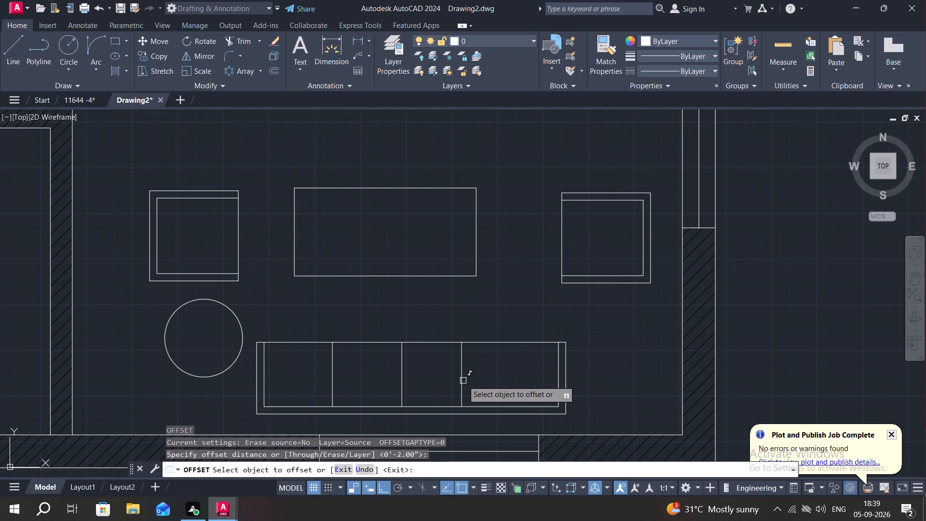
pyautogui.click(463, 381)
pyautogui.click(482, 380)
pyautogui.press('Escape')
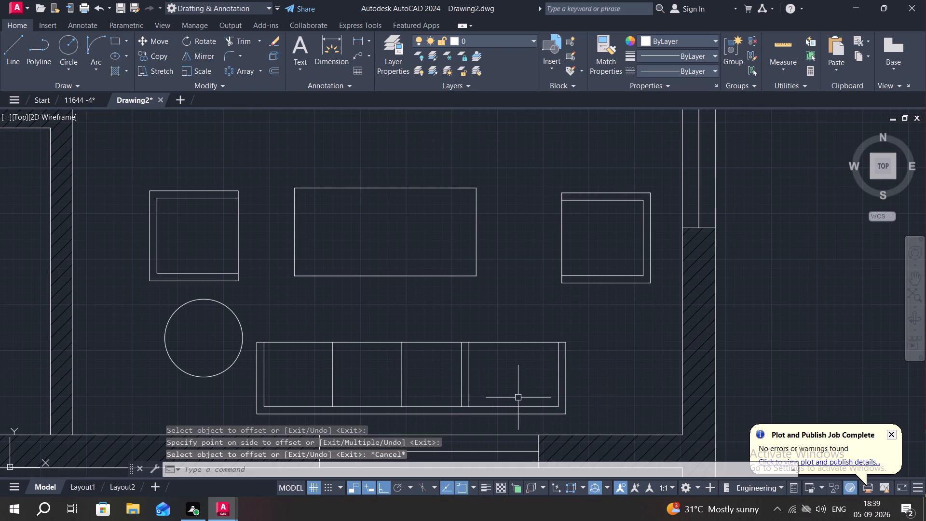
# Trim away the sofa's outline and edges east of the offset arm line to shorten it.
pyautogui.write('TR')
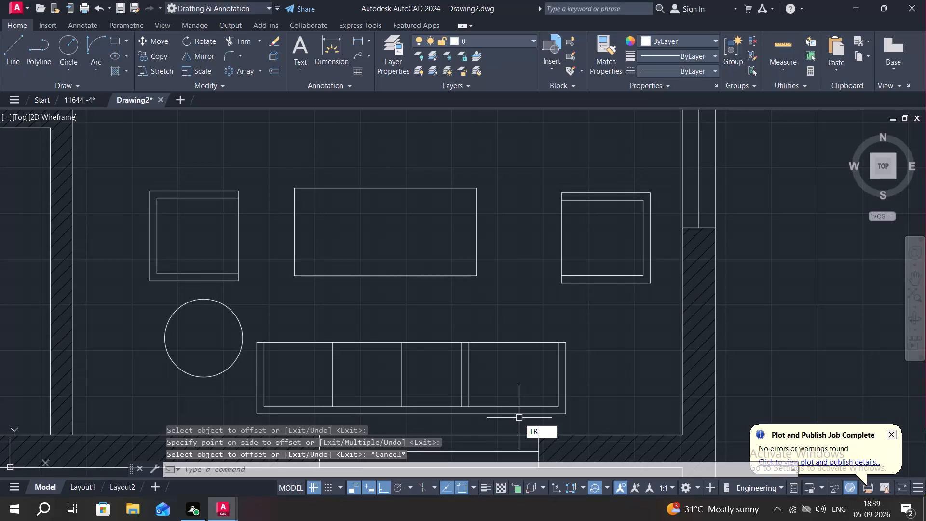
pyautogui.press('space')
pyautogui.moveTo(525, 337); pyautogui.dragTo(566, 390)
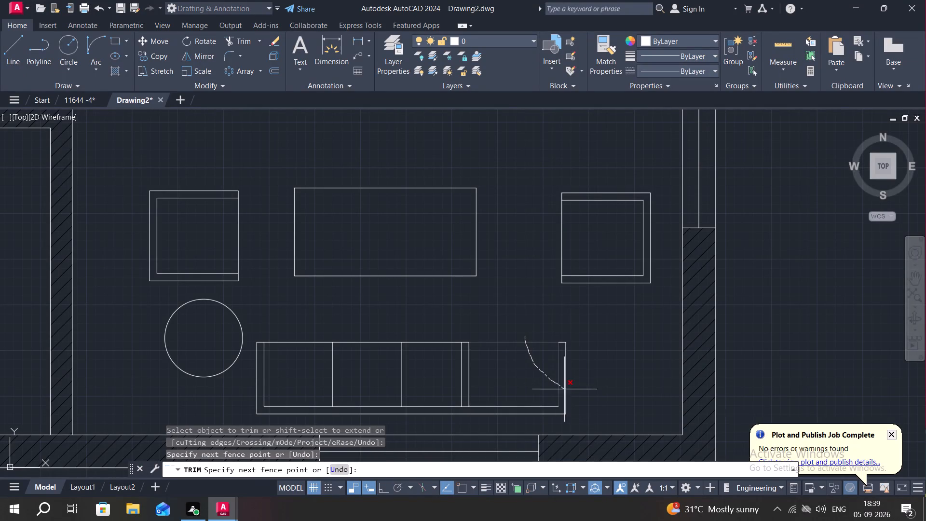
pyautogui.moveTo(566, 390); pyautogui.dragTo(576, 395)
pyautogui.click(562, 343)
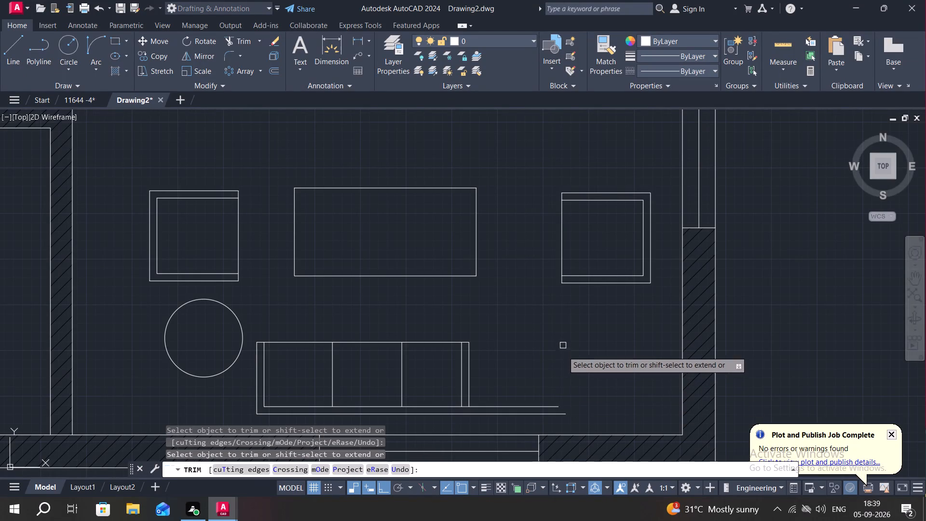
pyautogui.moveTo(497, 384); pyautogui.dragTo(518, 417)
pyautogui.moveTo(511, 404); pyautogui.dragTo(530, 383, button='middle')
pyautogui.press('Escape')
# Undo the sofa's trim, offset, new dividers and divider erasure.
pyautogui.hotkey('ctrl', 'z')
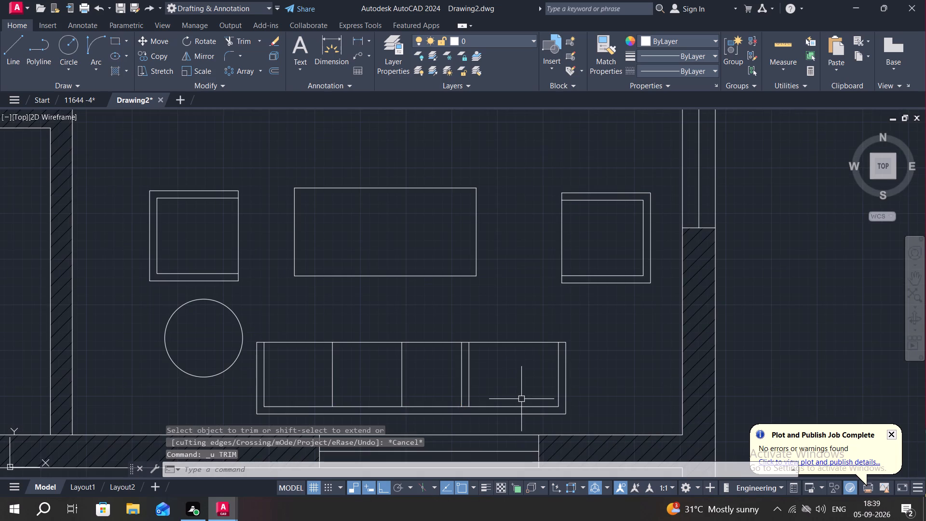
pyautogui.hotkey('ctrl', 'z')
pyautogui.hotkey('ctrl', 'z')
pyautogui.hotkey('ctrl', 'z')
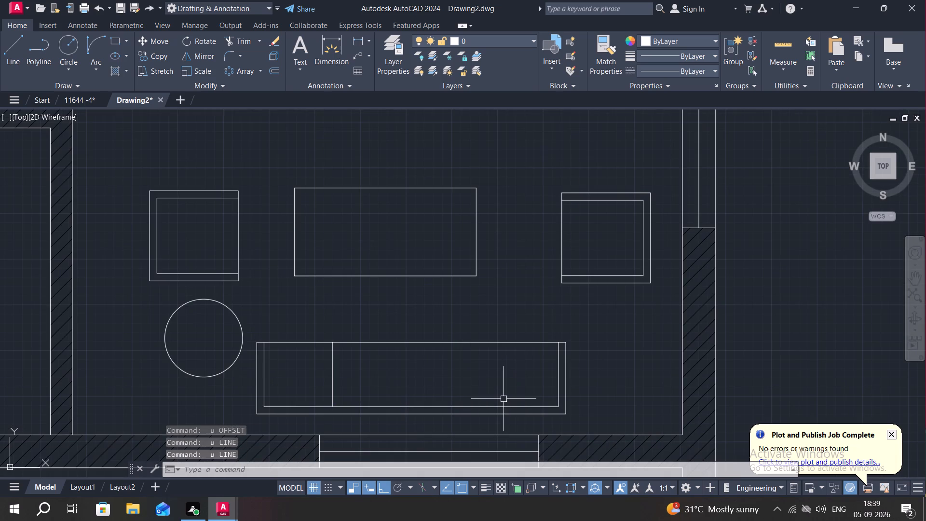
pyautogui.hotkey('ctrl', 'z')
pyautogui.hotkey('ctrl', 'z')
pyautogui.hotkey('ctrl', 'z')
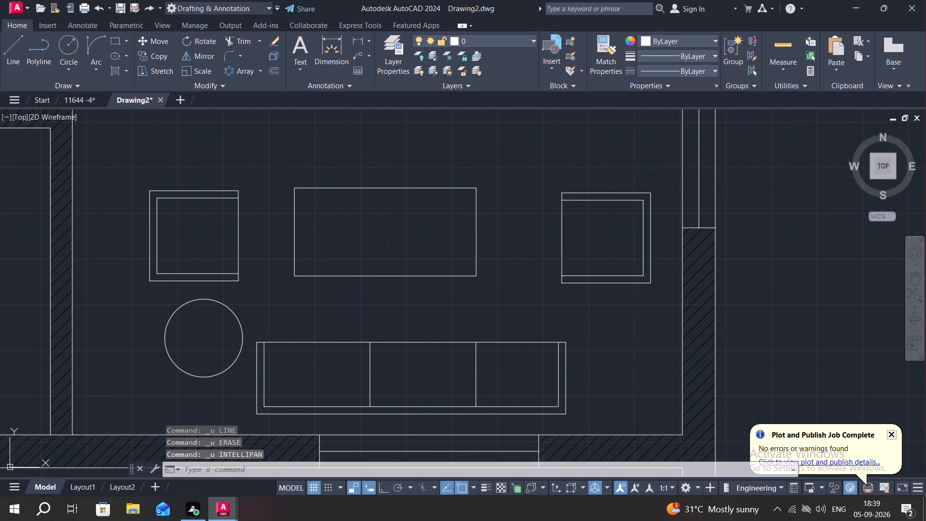
# Undo the latest coffee table and sofa moves and the circular side table's creation.
pyautogui.hotkey('ctrl', 'z')
pyautogui.hotkey('ctrl', 'z')
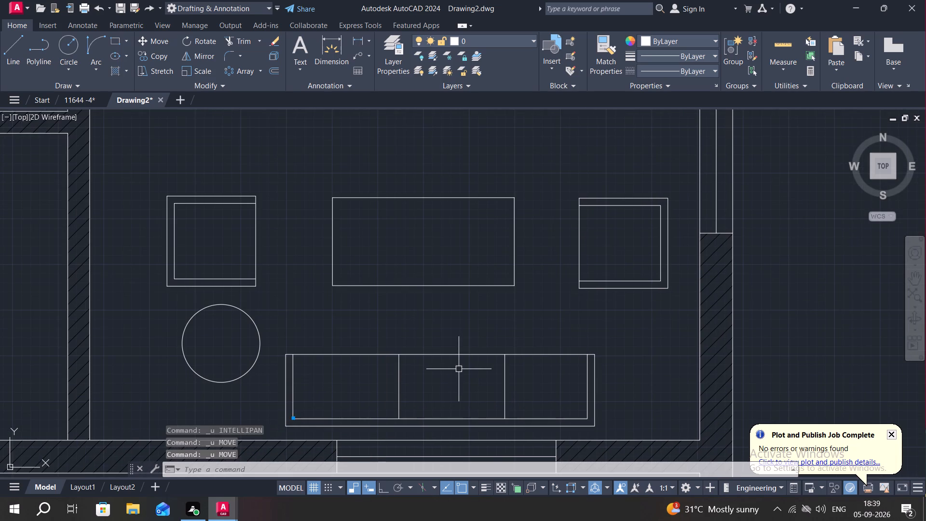
pyautogui.hotkey('ctrl', 'z')
pyautogui.hotkey('ctrl', 'z')
pyautogui.hotkey('ctrl', 'z')
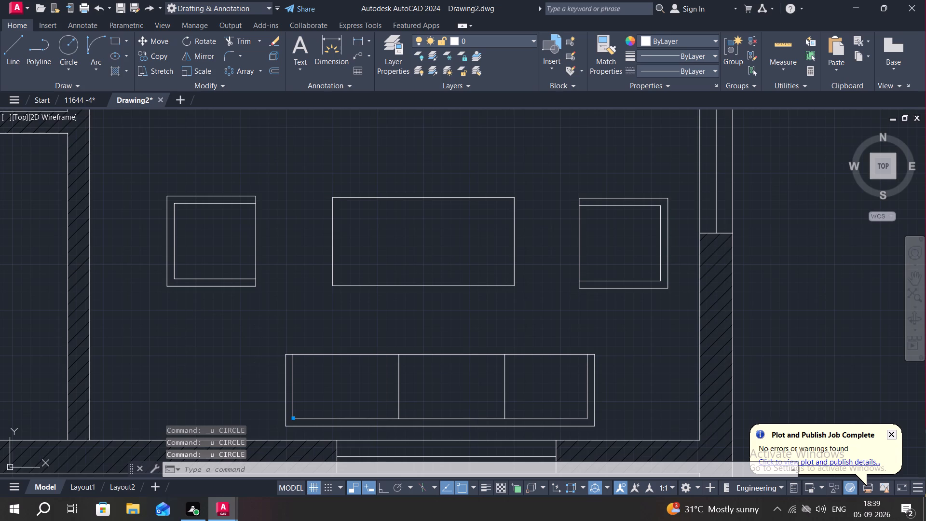
# Undo the earlier moves of the two armchairs and the coffee table in the southeast room.
pyautogui.hotkey('ctrl', 'z')
pyautogui.hotkey('ctrl', 'z')
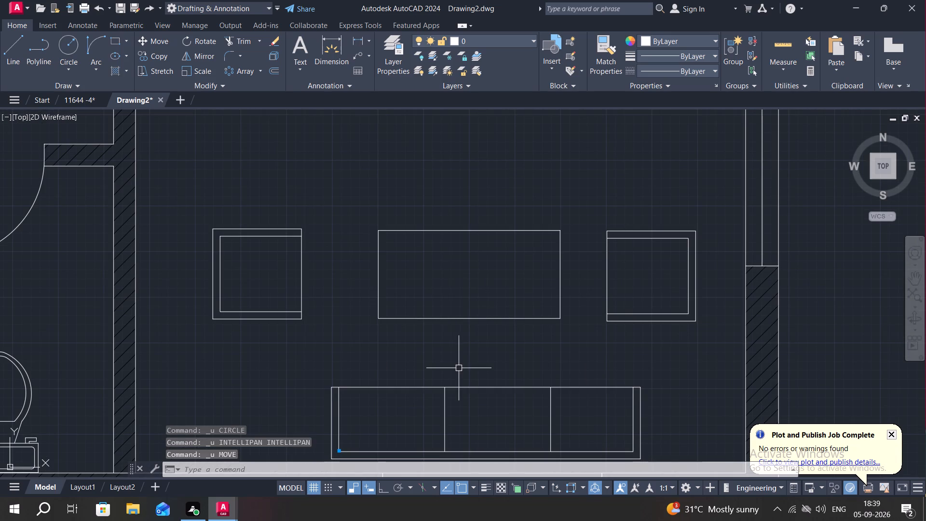
pyautogui.hotkey('ctrl', 'z')
pyautogui.hotkey('ctrl', 'z')
pyautogui.hotkey('ctrl', 'z')
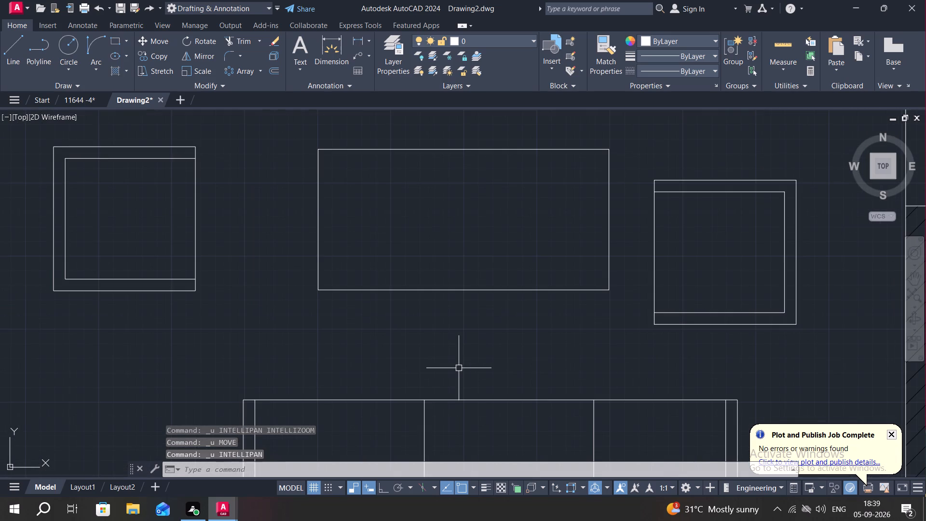
pyautogui.hotkey('ctrl', 'z')
pyautogui.hotkey('ctrl', 'z')
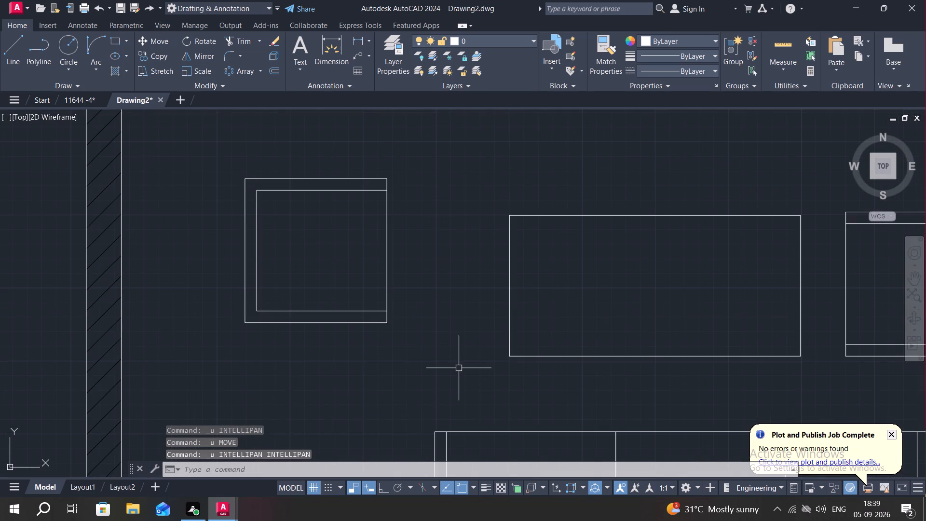
pyautogui.hotkey('ctrl', 'z')
pyautogui.hotkey('ctrl', 'z')
# Add multiline text reading BEDROOM in the empty area west of the floor plan.
pyautogui.scroll(-2, 462, 363)
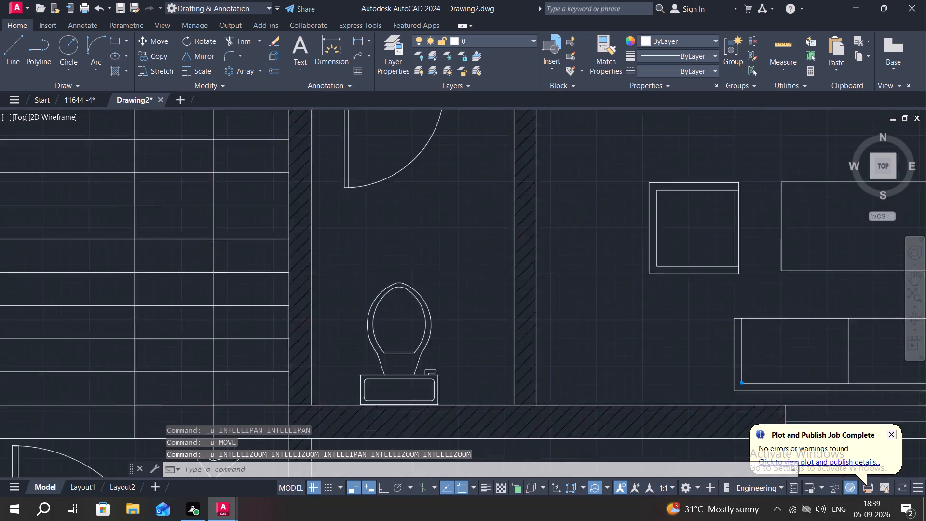
pyautogui.moveTo(570, 329); pyautogui.dragTo(529, 315, button='middle')
pyautogui.scroll(-1, 549, 324)
pyautogui.moveTo(599, 227); pyautogui.dragTo(619, 236, button='middle')
pyautogui.moveTo(615, 240); pyautogui.dragTo(625, 253, button='middle')
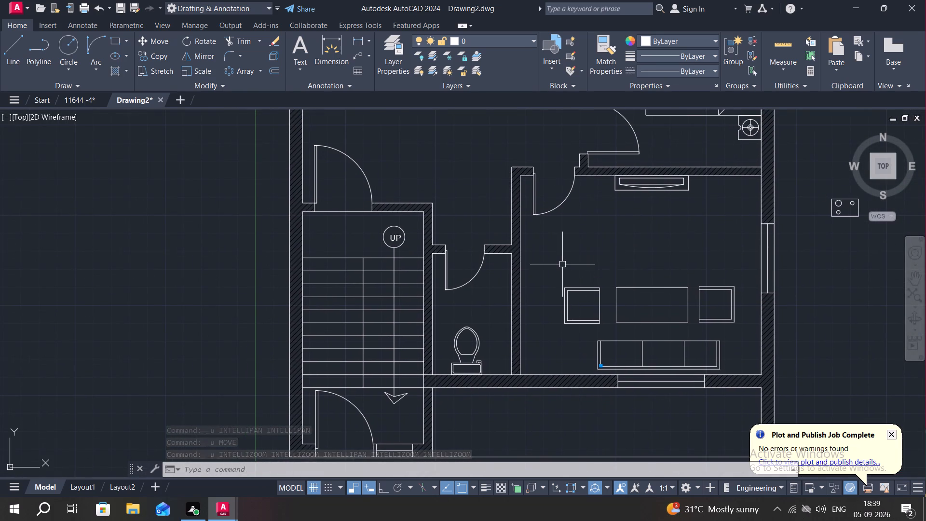
pyautogui.scroll(-1, 561, 263)
pyautogui.moveTo(516, 213); pyautogui.dragTo(527, 269, button='middle')
pyautogui.scroll(-1, 523, 257)
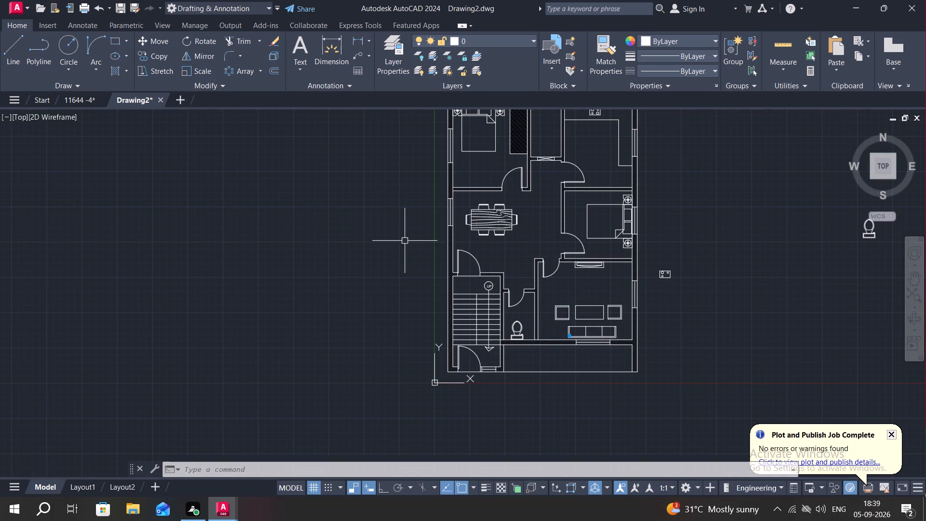
pyautogui.press('t')
pyautogui.press('space')
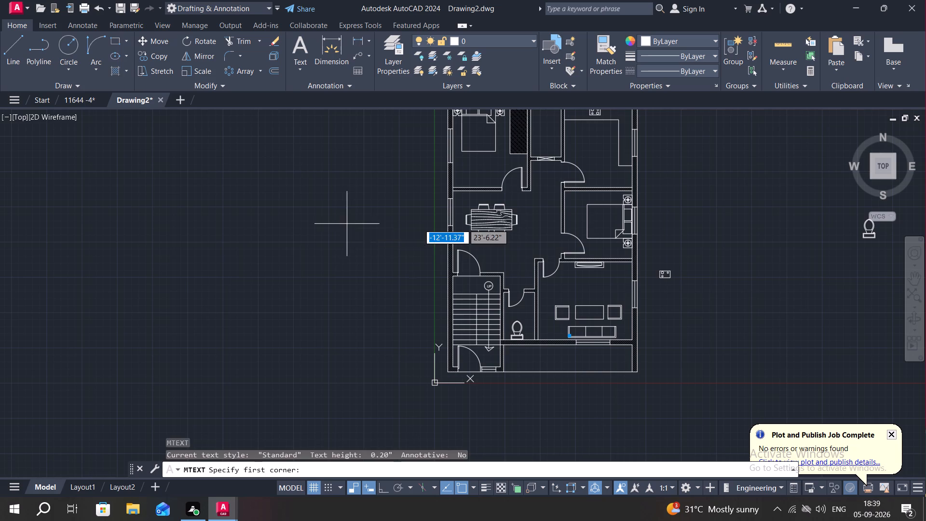
pyautogui.click(347, 224)
pyautogui.click(398, 254)
pyautogui.scroll(1, 361, 230)
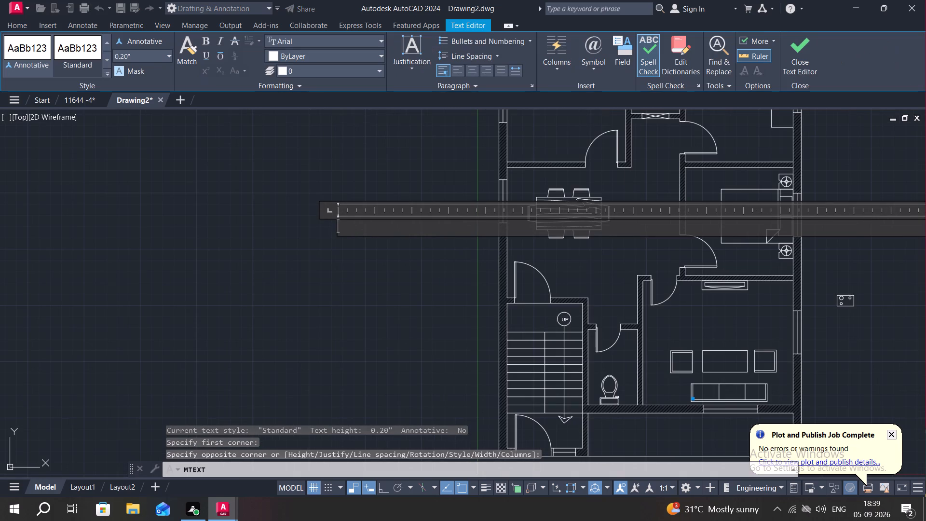
pyautogui.write('BED')
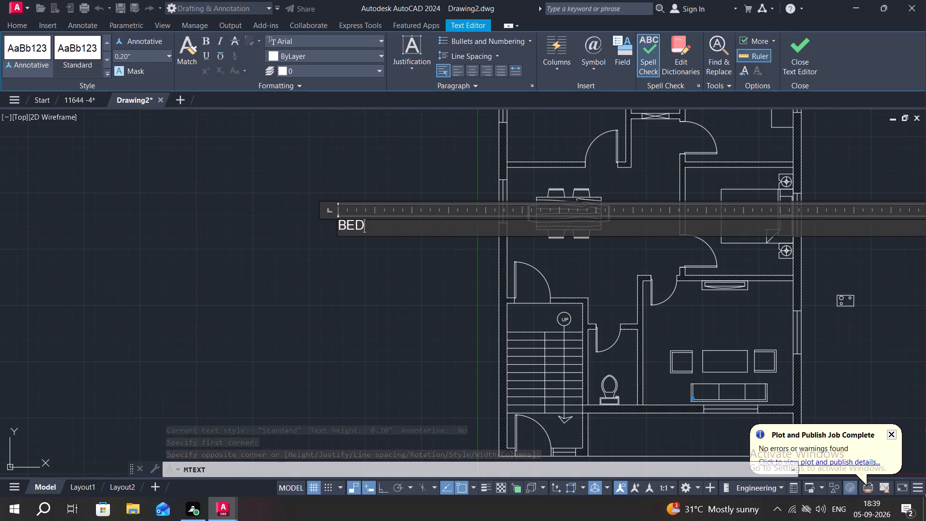
pyautogui.write('ROOM')
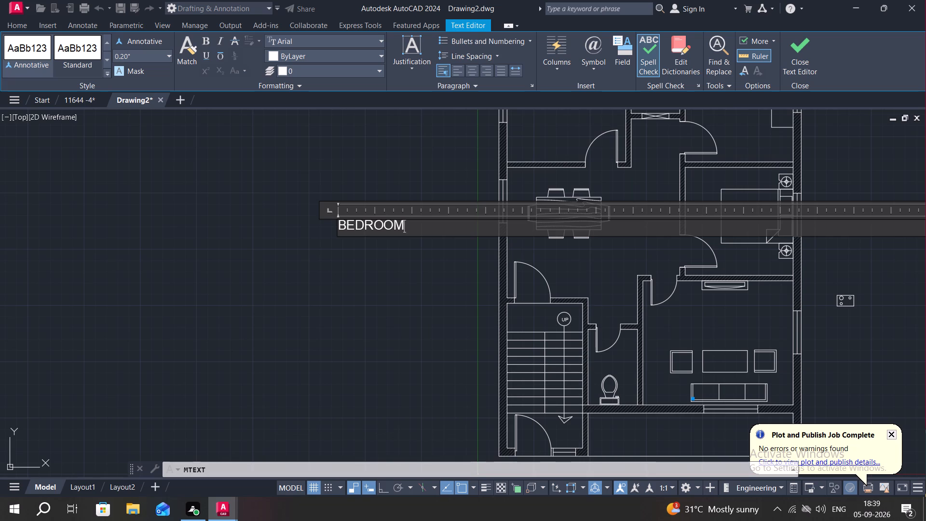
# Set the BEDROOM text's height to 8" and finish editing it.
pyautogui.doubleClick(341, 221)
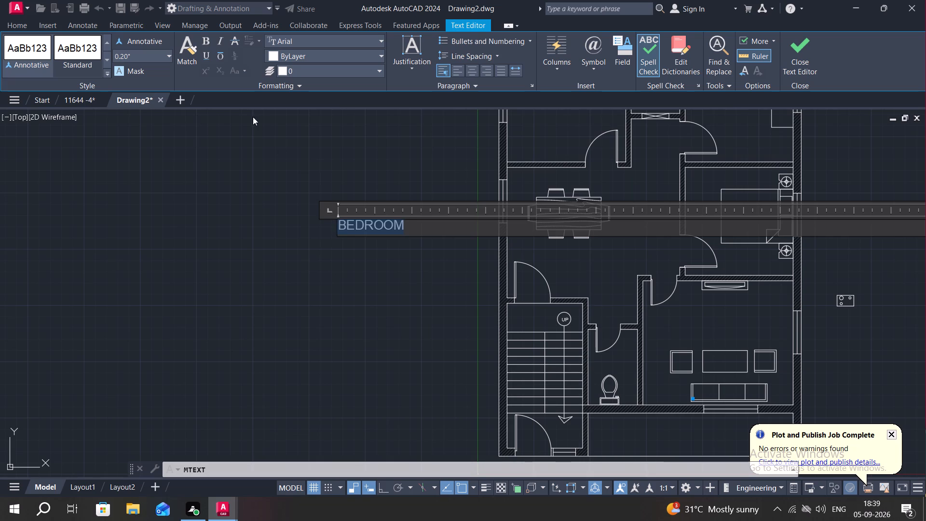
pyautogui.click(141, 55)
pyautogui.press('BackSpace')
pyautogui.write('8"')
pyautogui.press('Return')
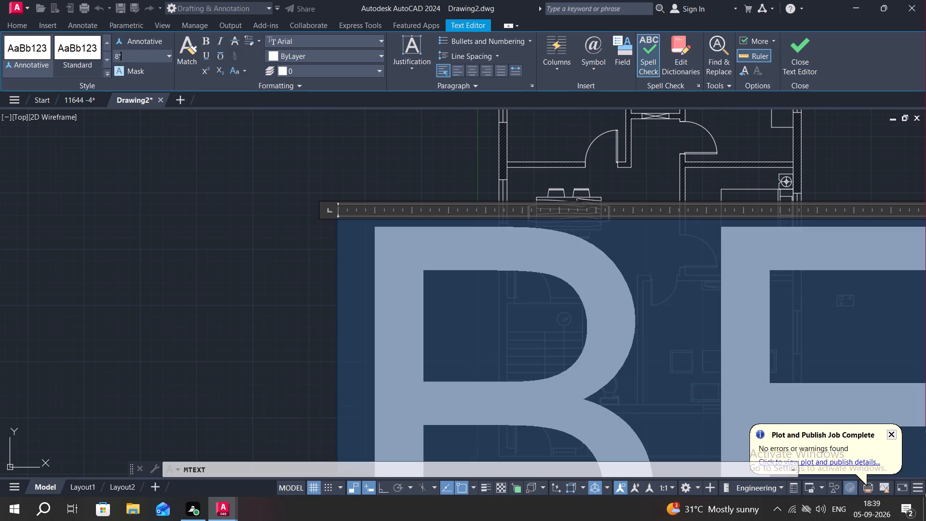
pyautogui.click(185, 186)
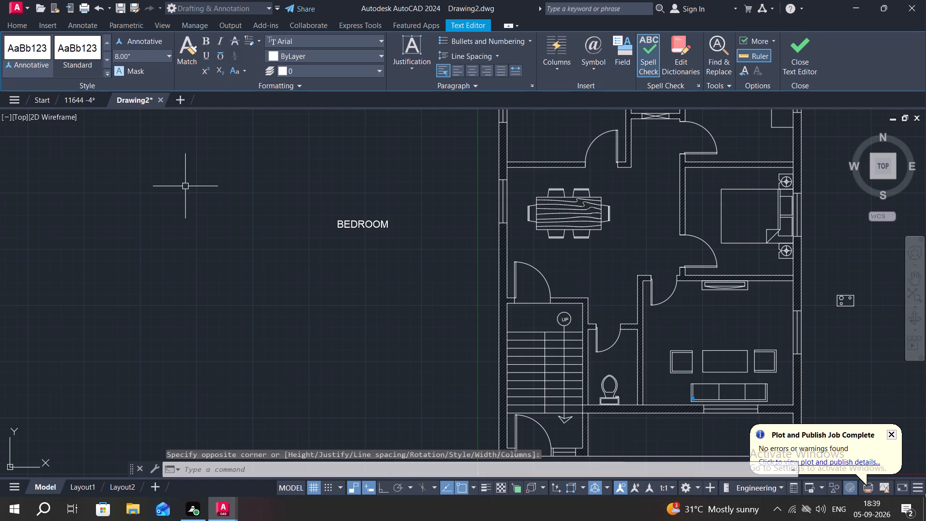
# Copy the BEDROOM label from outside the plan into the east bedroom, just above the bed.
pyautogui.write('CO')
pyautogui.press('space')
pyautogui.click(379, 226)
pyautogui.rightClick(379, 226)
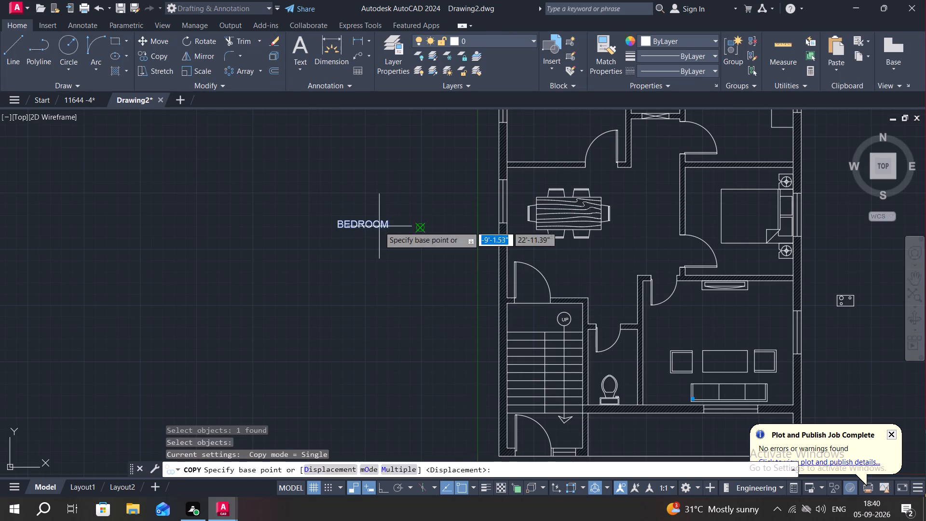
pyautogui.click(379, 226)
pyautogui.moveTo(670, 261); pyautogui.dragTo(609, 304, button='middle')
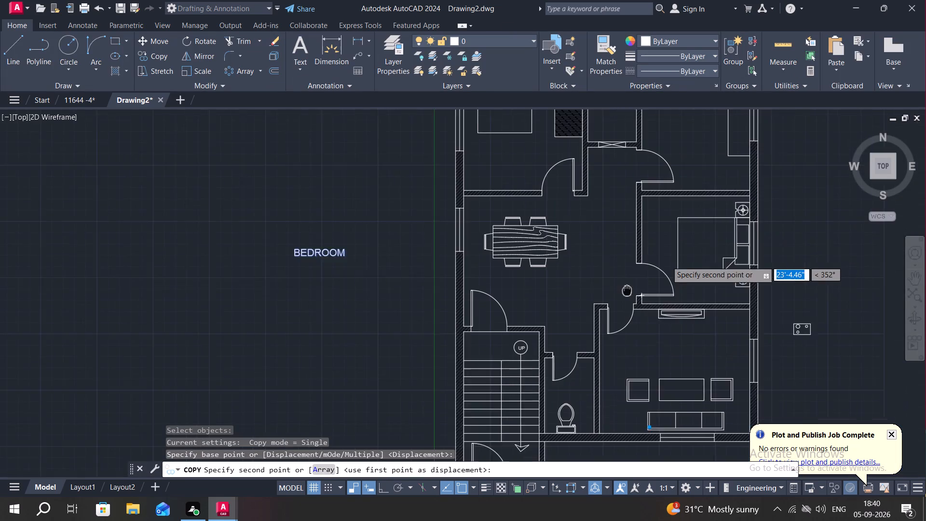
pyautogui.moveTo(609, 304); pyautogui.dragTo(600, 306, button='middle')
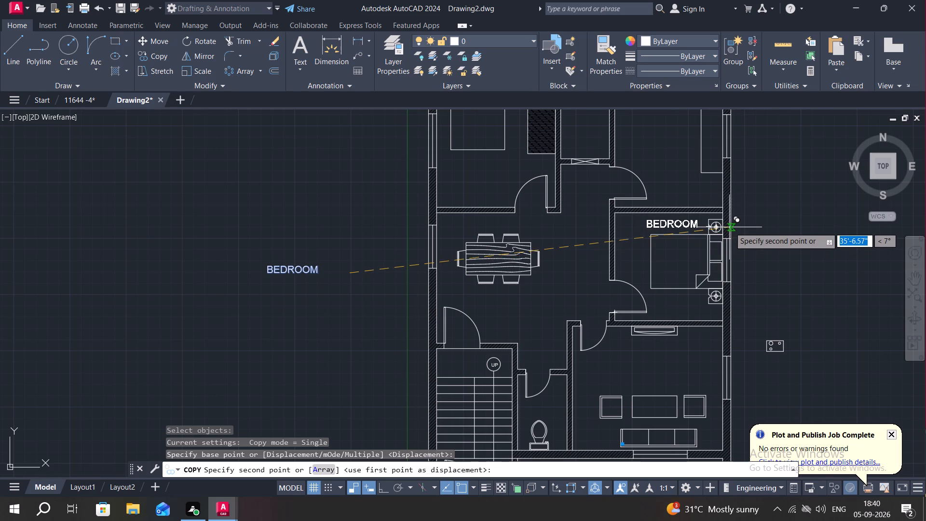
pyautogui.click(734, 231)
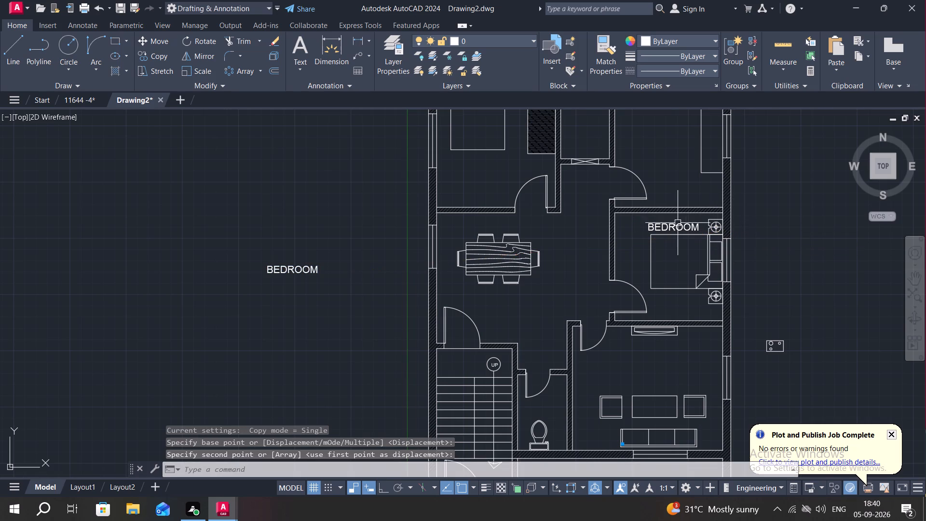
# Copy the east bedroom's BEDROOM label into the northwest bedroom, just below the bed.
pyautogui.press('space')
pyautogui.click(670, 228)
pyautogui.rightClick(670, 228)
pyautogui.click(670, 228)
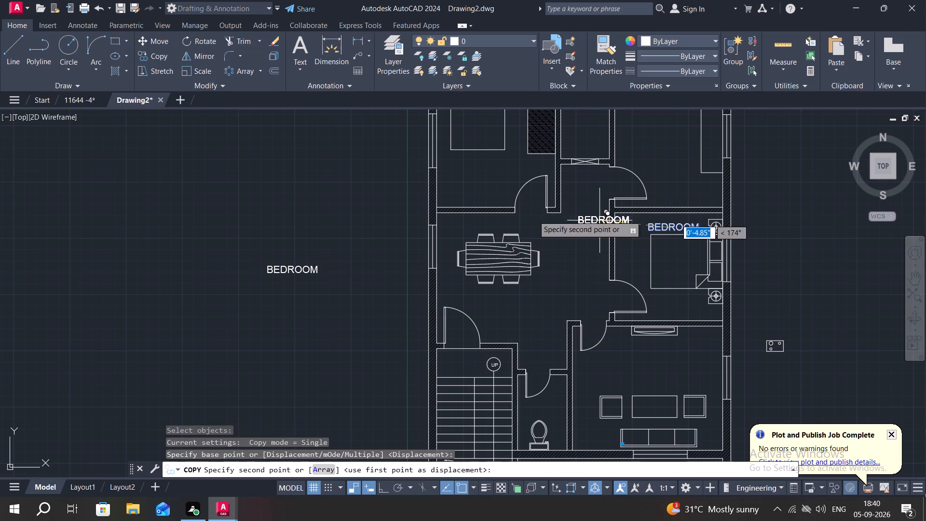
pyautogui.moveTo(469, 177); pyautogui.dragTo(479, 222, button='middle')
pyautogui.click(486, 205)
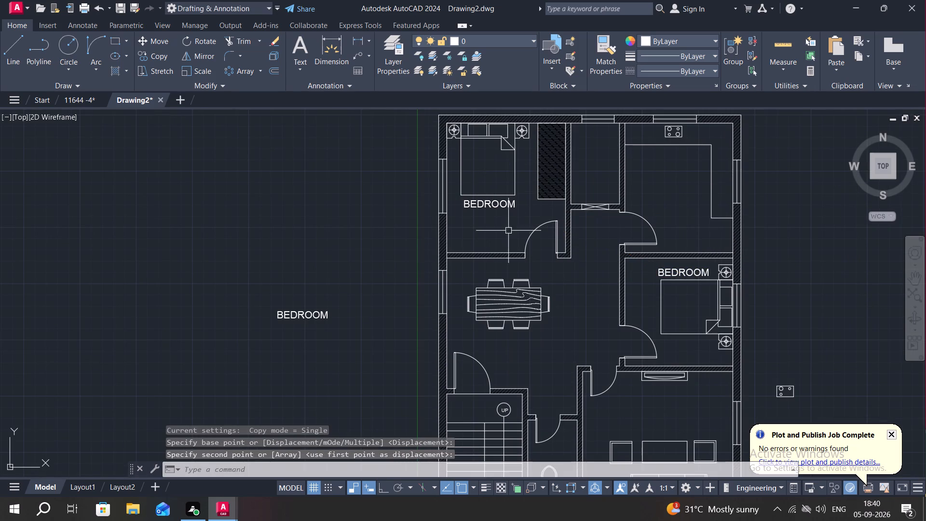
# Relocate the east bedroom's label by copying it onto the bed and erasing the one above the bed.
pyautogui.press('space')
pyautogui.click(667, 276)
pyautogui.rightClick(667, 274)
pyautogui.click(667, 274)
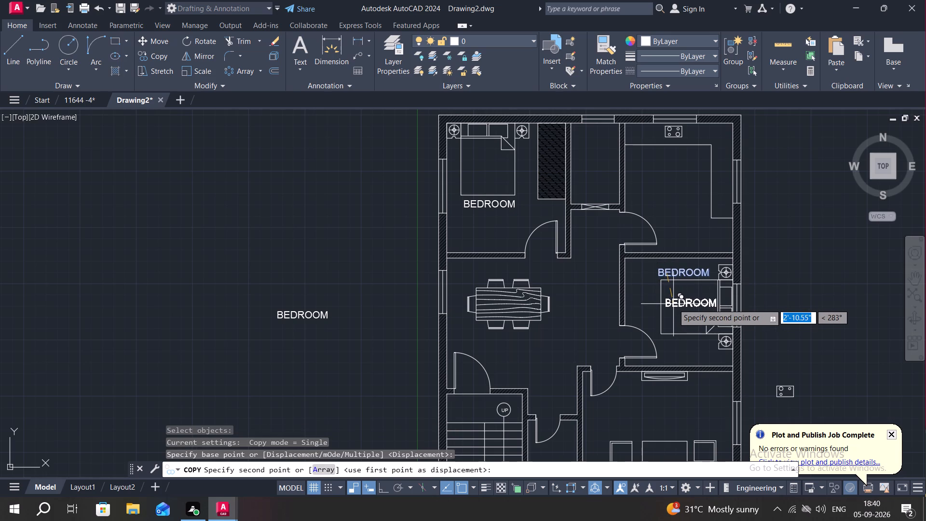
pyautogui.click(673, 304)
pyautogui.click(672, 275)
pyautogui.press('Escape')
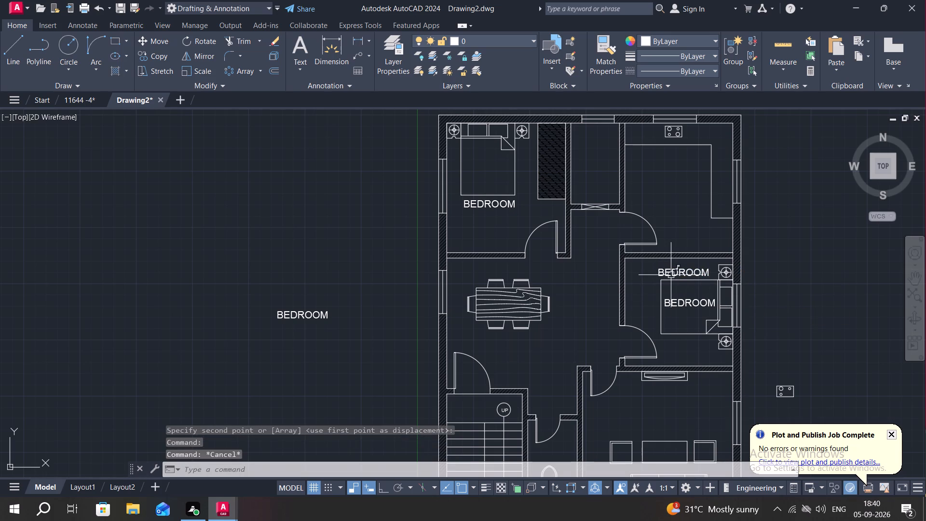
pyautogui.click(671, 275)
pyautogui.press('Delete')
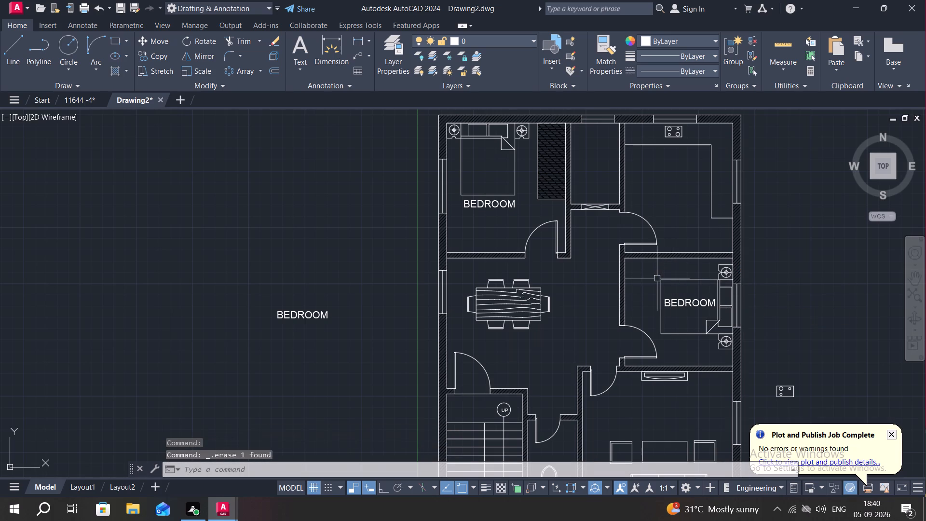
# Copy the east bedroom's BEDROOM label into the narrow room between the northwest bedroom and the kitchen.
pyautogui.write('CO')
pyautogui.press('space')
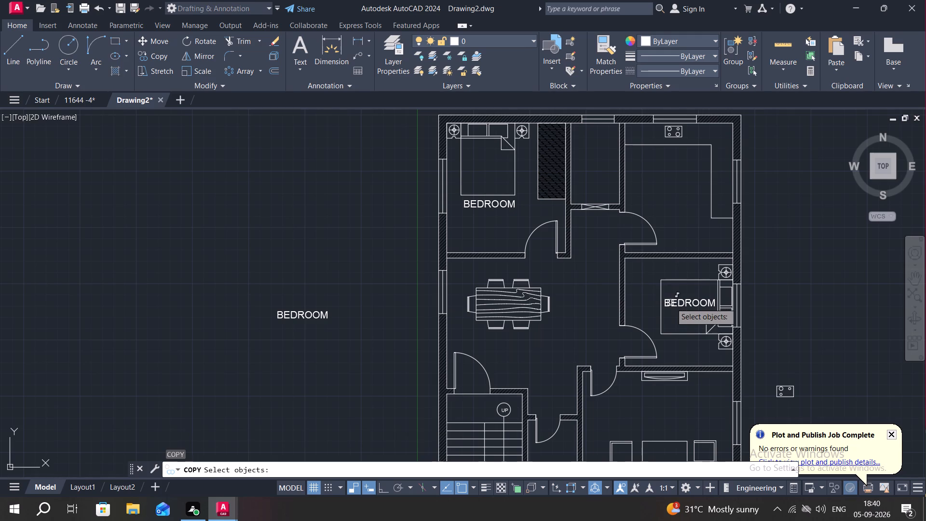
pyautogui.click(671, 303)
pyautogui.rightClick(673, 300)
pyautogui.click(673, 300)
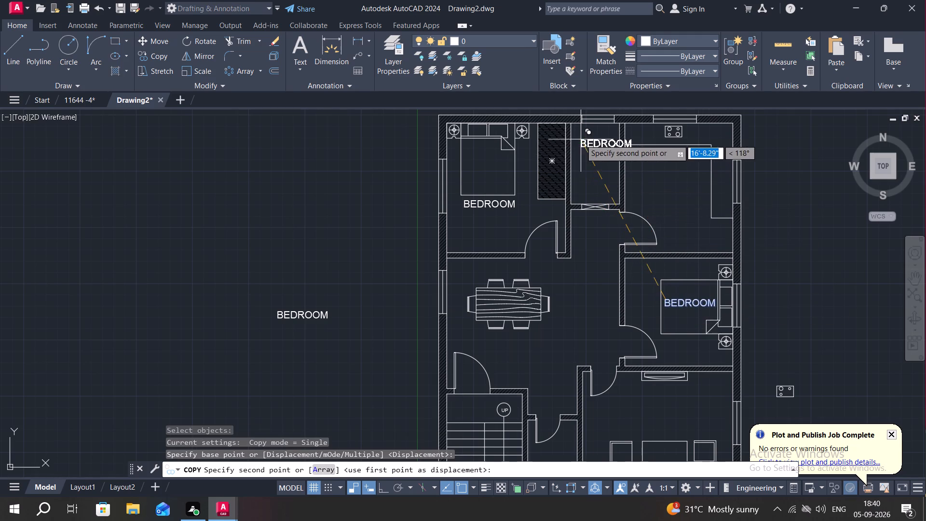
pyautogui.click(577, 136)
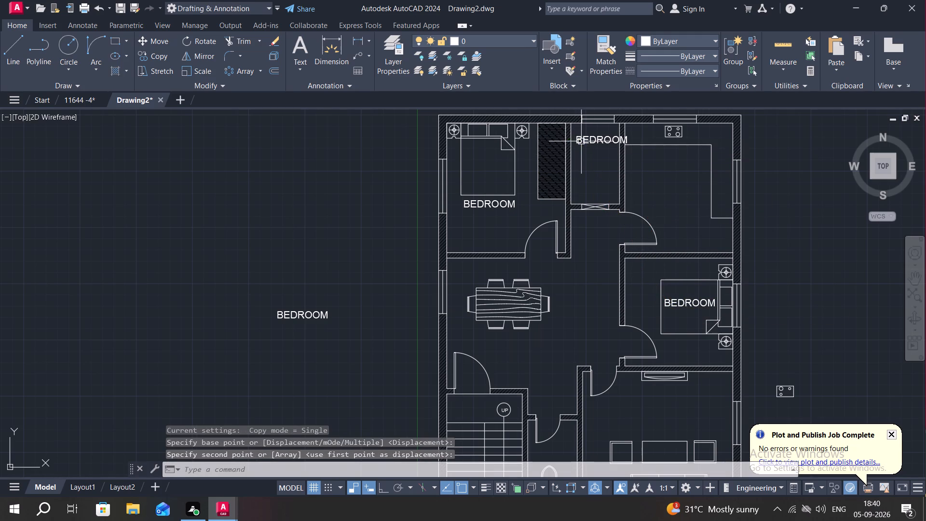
# Change the label text in the narrow north room to PUJA.
pyautogui.doubleClick(589, 139)
pyautogui.scroll(1, 591, 143)
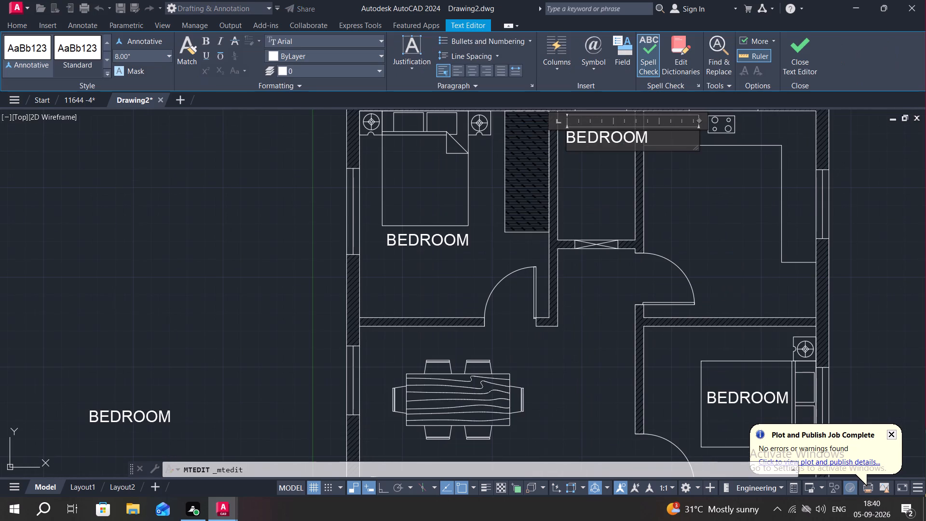
pyautogui.click(653, 139)
pyautogui.press('BackSpace')
pyautogui.press('BackSpace')
pyautogui.press('BackSpace')
pyautogui.press('BackSpace')
pyautogui.press('BackSpace')
pyautogui.press('BackSpace')
pyautogui.press('BackSpace')
pyautogui.press('BackSpace')
pyautogui.press('BackSpace')
pyautogui.press('BackSpace')
pyautogui.press('BackSpace')
pyautogui.press('BackSpace')
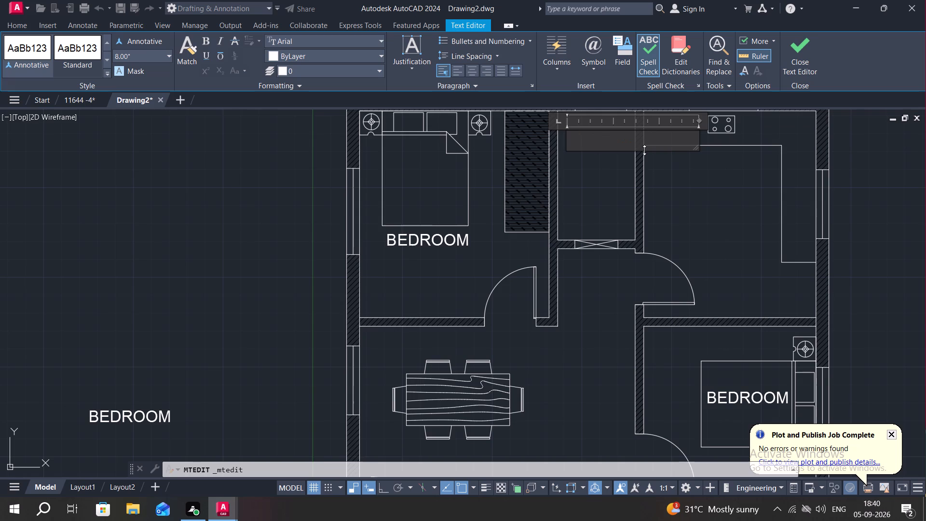
pyautogui.write('PUJA')
pyautogui.click(604, 207)
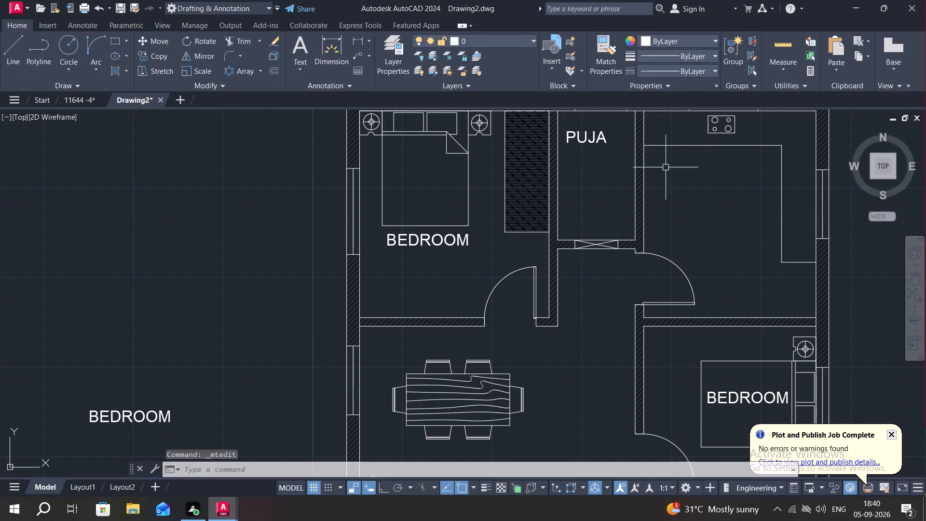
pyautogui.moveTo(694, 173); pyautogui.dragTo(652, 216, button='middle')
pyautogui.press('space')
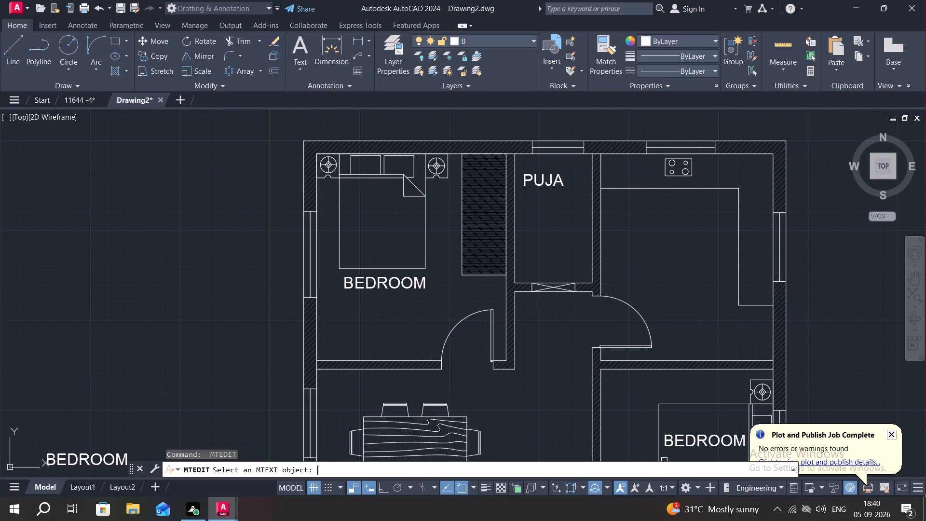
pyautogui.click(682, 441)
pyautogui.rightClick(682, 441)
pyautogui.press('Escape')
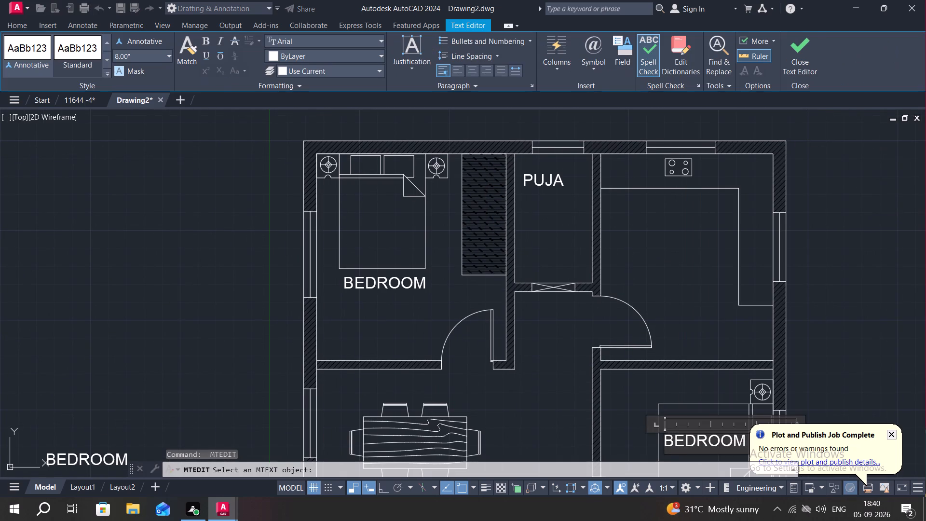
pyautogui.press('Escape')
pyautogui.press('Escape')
# Copy the east bedroom's BEDROOM label into the kitchen, below the stove and counter.
pyautogui.write('CO')
pyautogui.press('space')
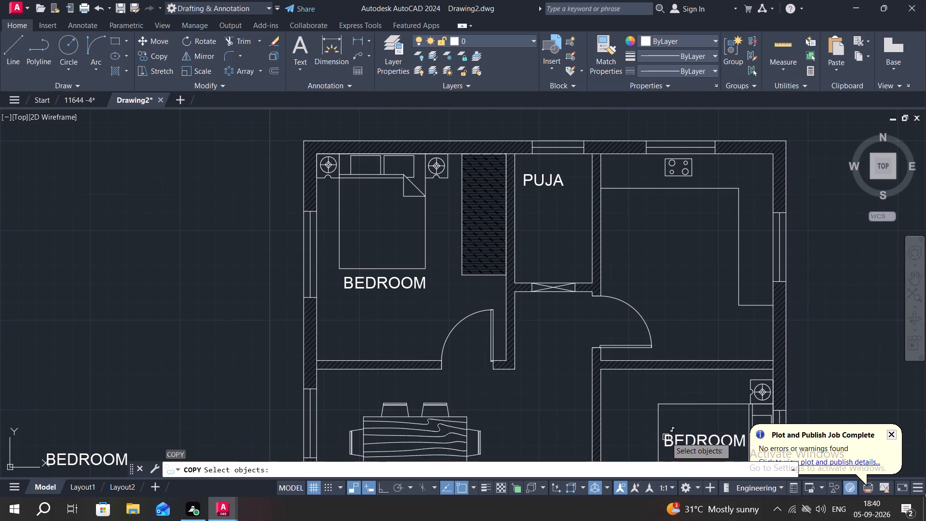
pyautogui.click(677, 438)
pyautogui.rightClick(677, 438)
pyautogui.click(677, 438)
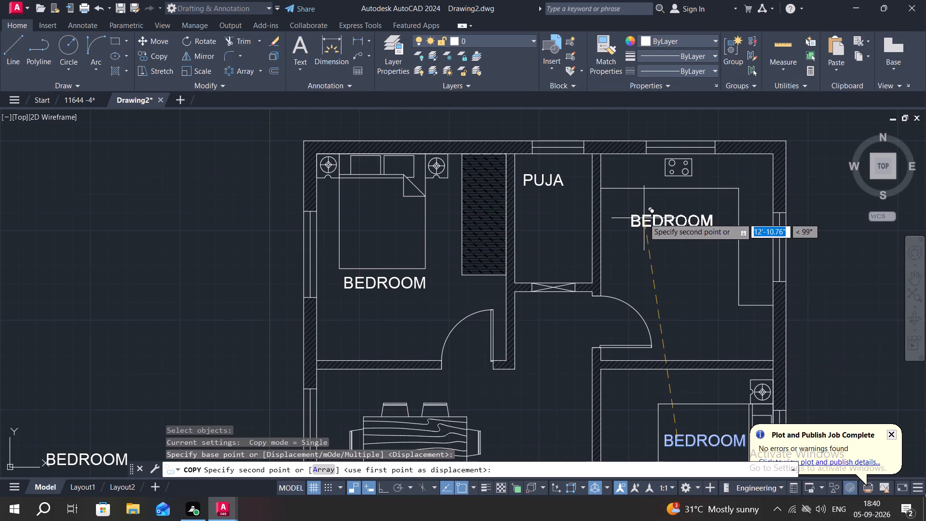
pyautogui.click(644, 218)
# Copy the kitchen's BEDROOM label into the dining area, just below the dining table.
pyautogui.press('space')
pyautogui.click(653, 221)
pyautogui.rightClick(653, 221)
pyautogui.click(653, 221)
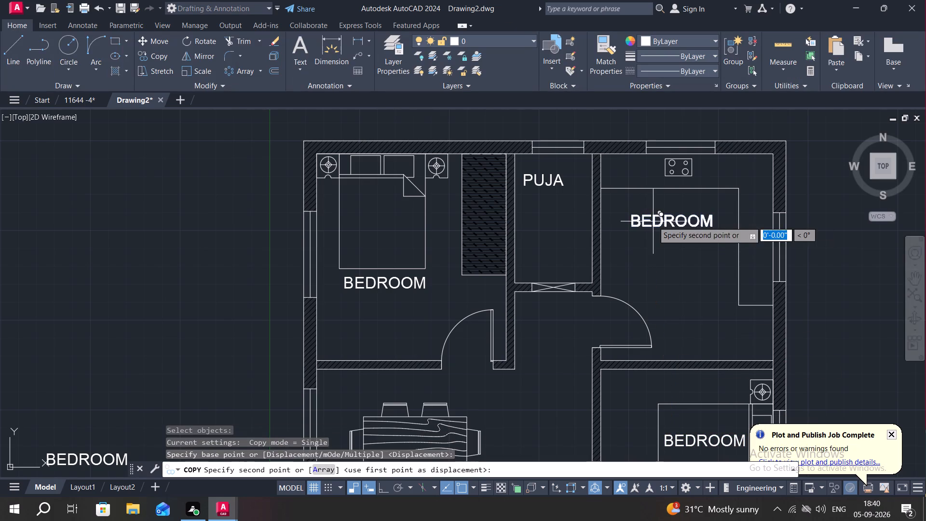
pyautogui.moveTo(537, 342); pyautogui.dragTo(546, 236, button='middle')
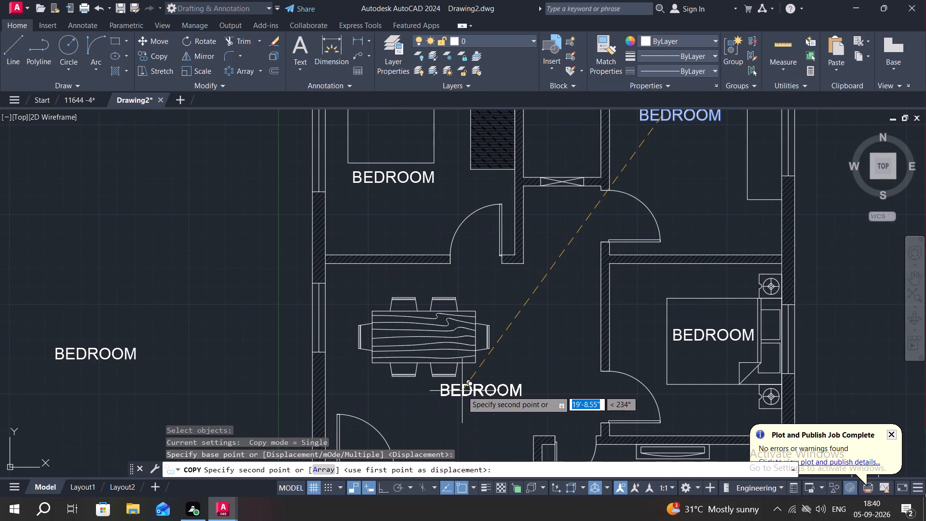
pyautogui.click(462, 391)
# Copy the dining area's BEDROOM label into the southeast living room, between the TV unit and the coffee table.
pyautogui.press('space')
pyautogui.click(462, 391)
pyautogui.rightClick(462, 391)
pyautogui.click(462, 391)
pyautogui.moveTo(463, 391); pyautogui.dragTo(472, 297, button='middle')
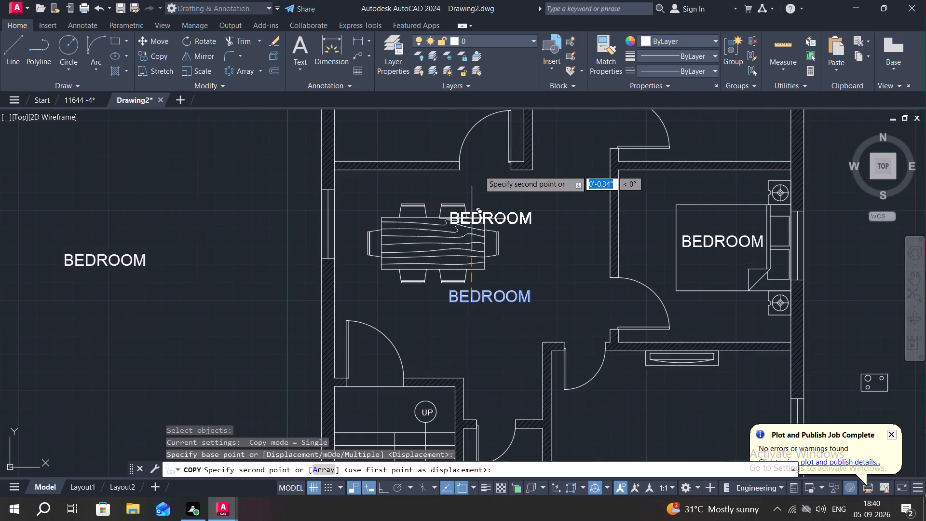
pyautogui.scroll(-1, 501, 208)
pyautogui.moveTo(525, 327); pyautogui.dragTo(485, 258, button='middle')
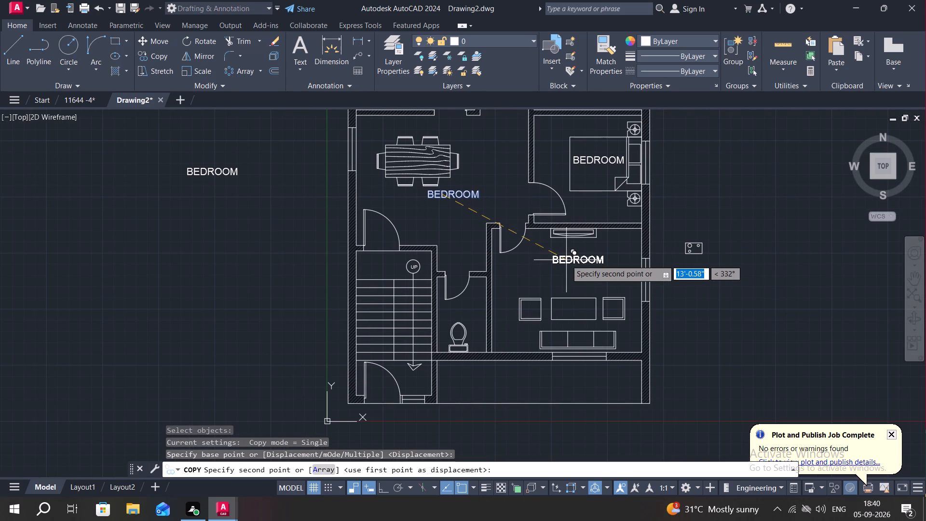
pyautogui.click(563, 258)
# Copy the dining area's BEDROOM label into the toilet room, just above the WC.
pyautogui.press('space')
pyautogui.click(469, 195)
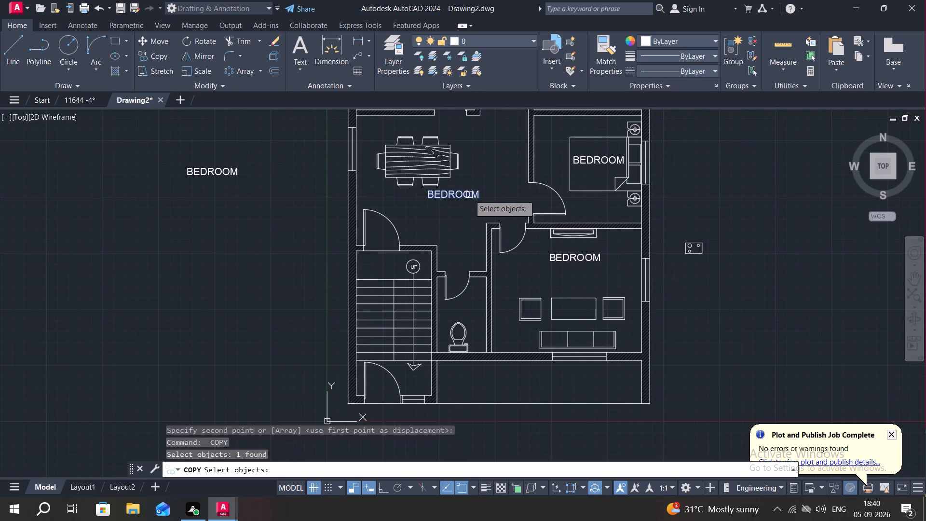
pyautogui.rightClick(469, 195)
pyautogui.click(469, 195)
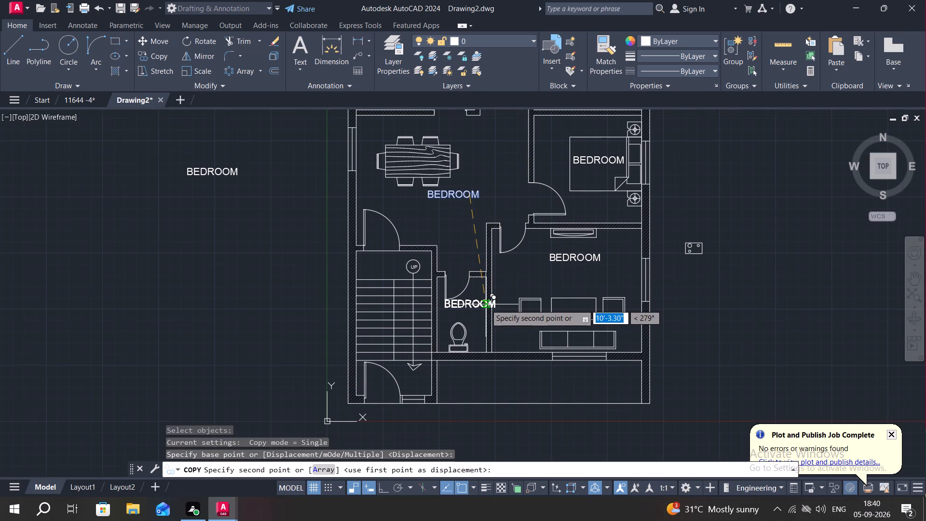
pyautogui.click(483, 310)
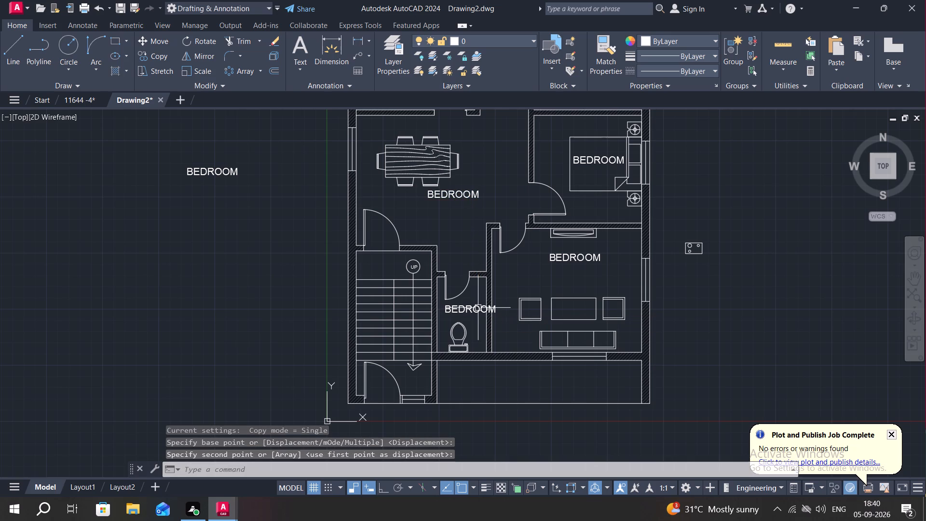
# Change the label text above the WC to TOILET.
pyautogui.doubleClick(478, 308)
pyautogui.click(507, 307)
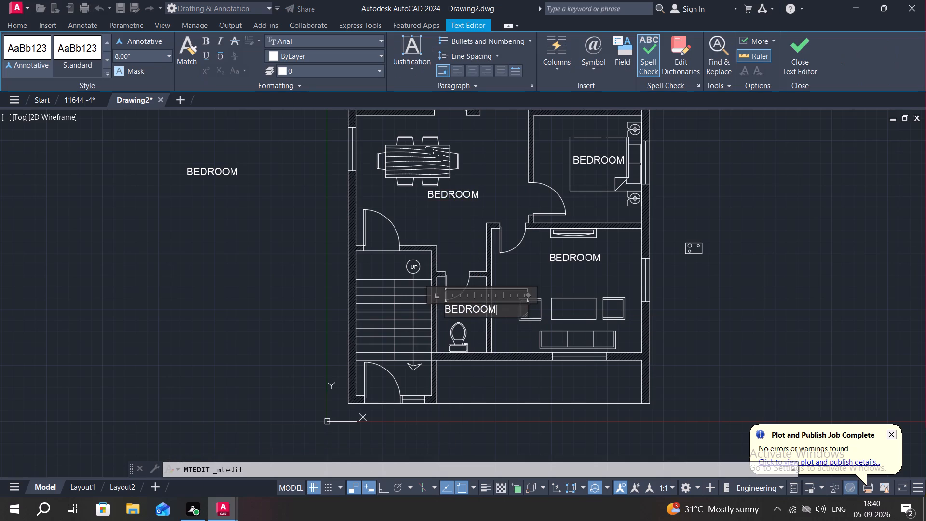
pyautogui.press('BackSpace')
pyautogui.press('BackSpace')
pyautogui.press('BackSpace')
pyautogui.press('BackSpace')
pyautogui.press('BackSpace')
pyautogui.press('BackSpace')
pyautogui.press('BackSpace')
pyautogui.press('BackSpace')
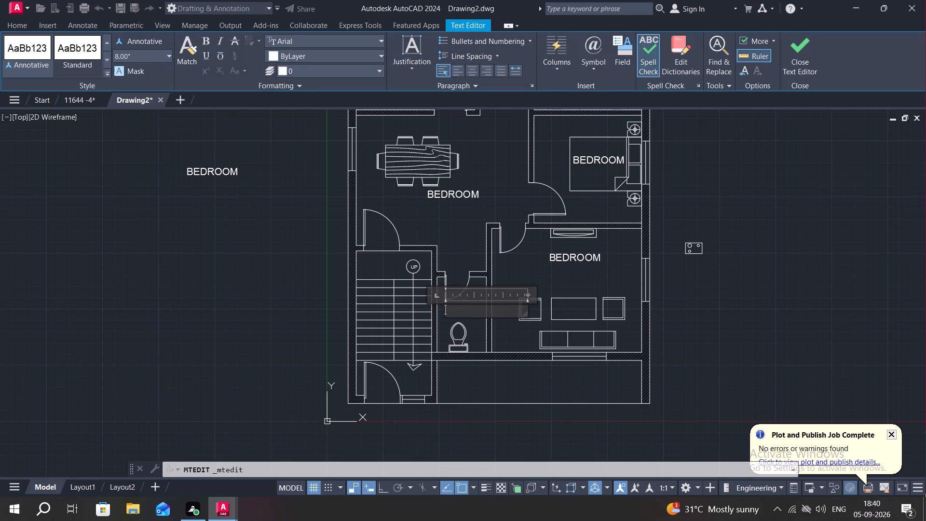
pyautogui.write('TOIL')
pyautogui.write('ET')
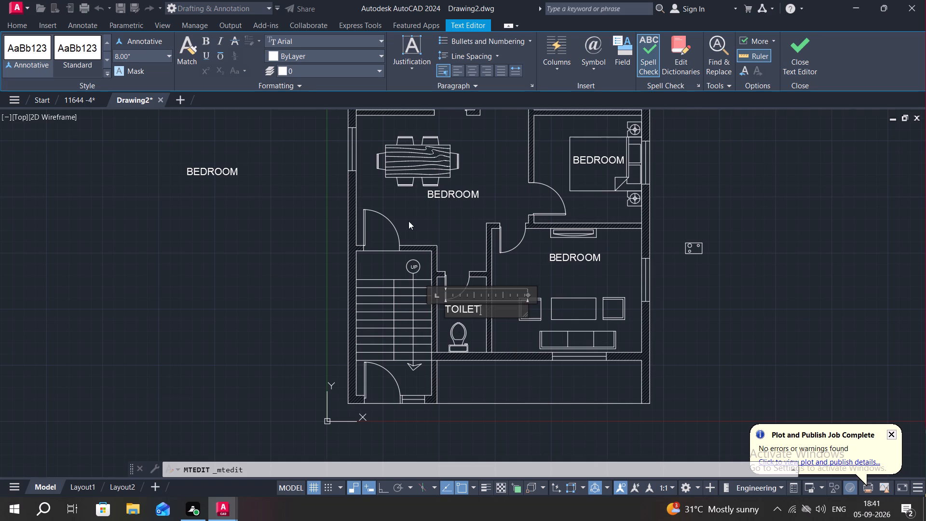
pyautogui.click(393, 262)
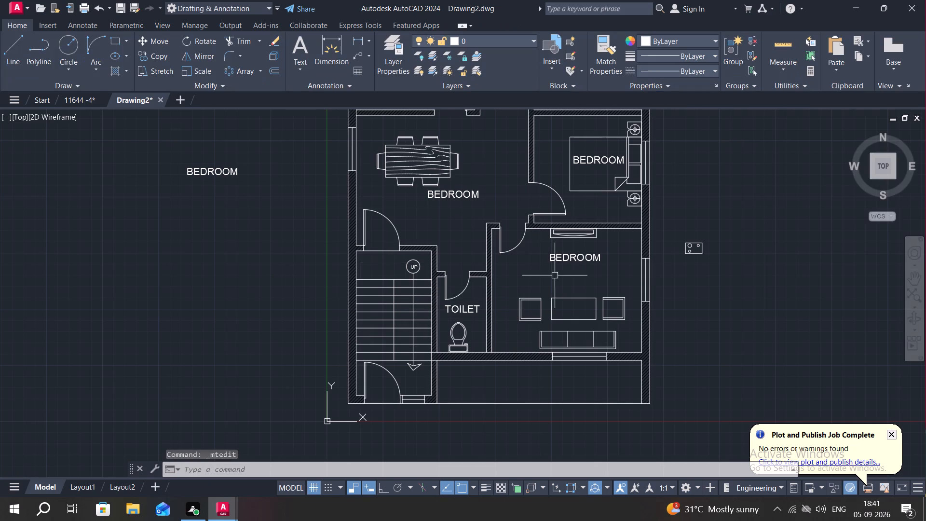
# Change the BEDROOM label between the TV unit and the coffee table to DRAWING HALL.
pyautogui.doubleClick(565, 252)
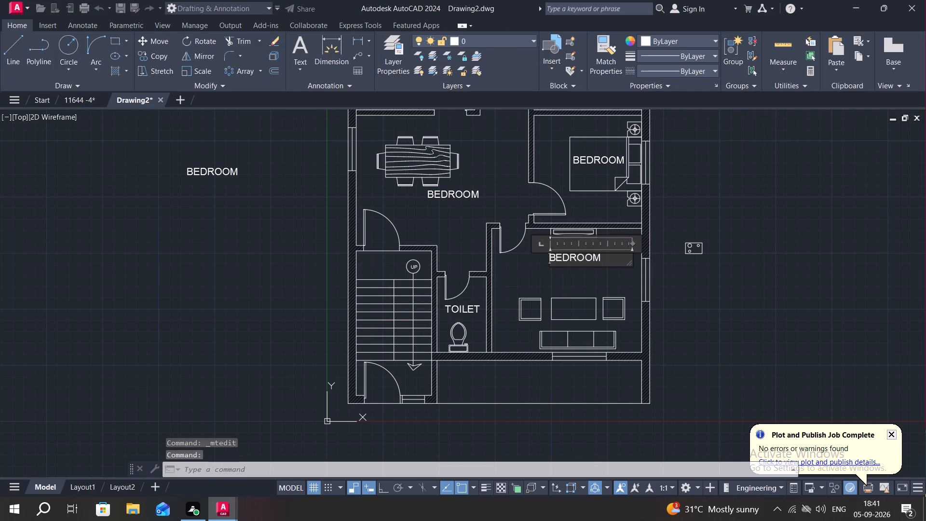
pyautogui.click(604, 260)
pyautogui.press('\\')
pyautogui.press('BackSpace')
pyautogui.press('BackSpace')
pyautogui.press('BackSpace')
pyautogui.press('BackSpace')
pyautogui.press('BackSpace')
pyautogui.press('BackSpace')
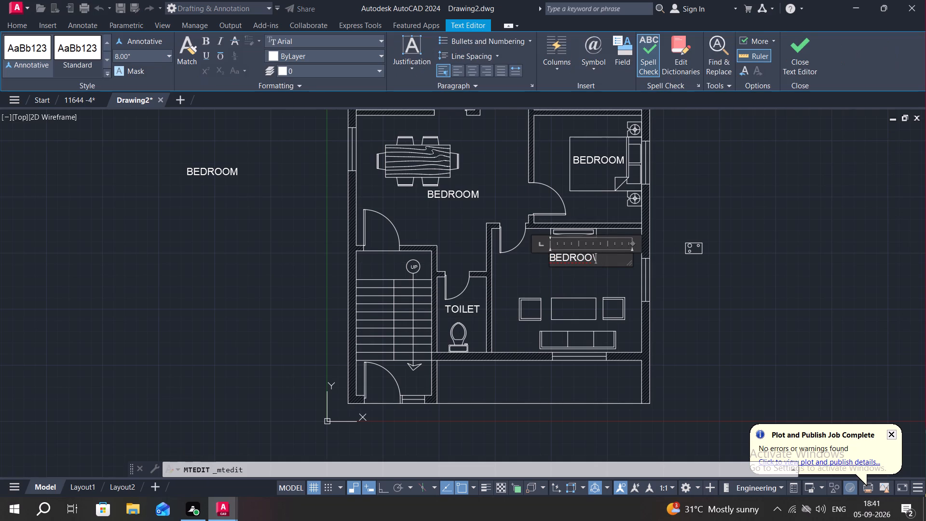
pyautogui.press('BackSpace')
pyautogui.press('BackSpace')
pyautogui.press('BackSpace')
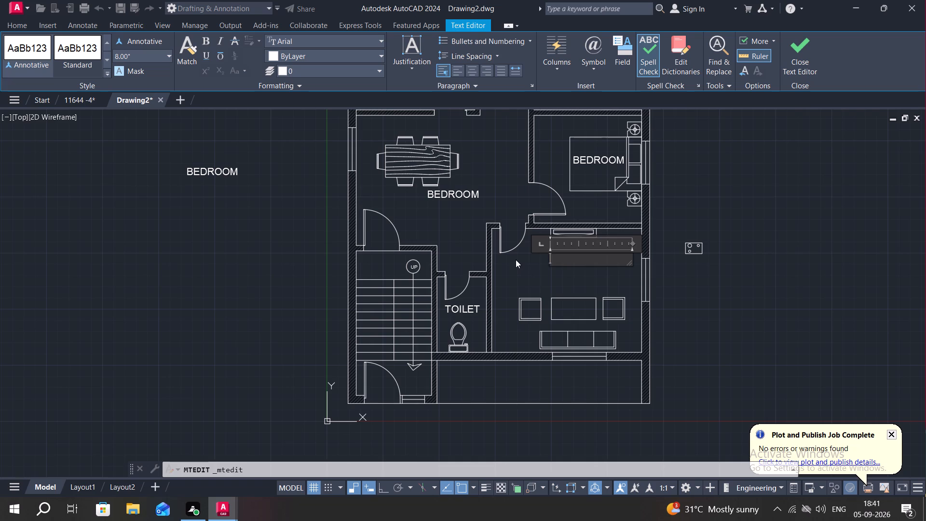
pyautogui.write('DR')
pyautogui.write('AS')
pyautogui.press('BackSpace')
pyautogui.press('w')
pyautogui.write('ING HALL')
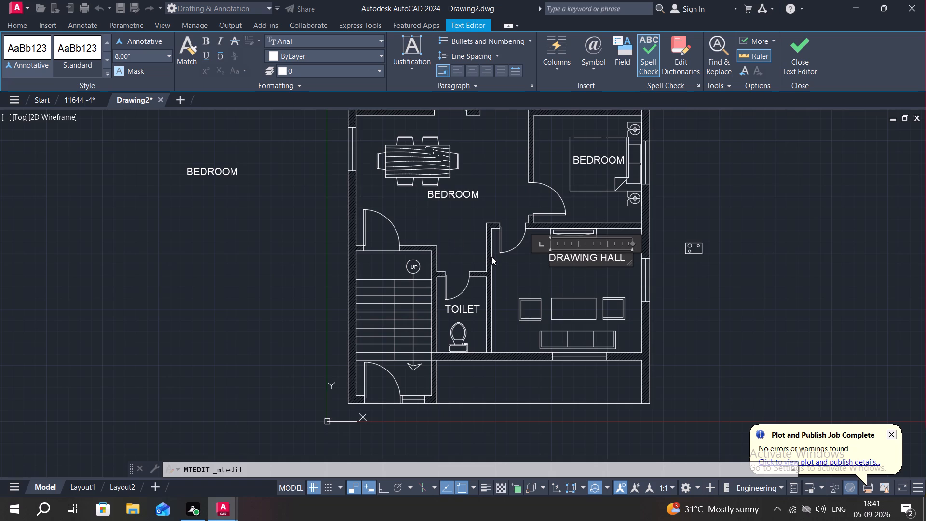
pyautogui.click(509, 259)
# Change the BEDROOM label below the dining table to LIVING ROOM.
pyautogui.doubleClick(456, 193)
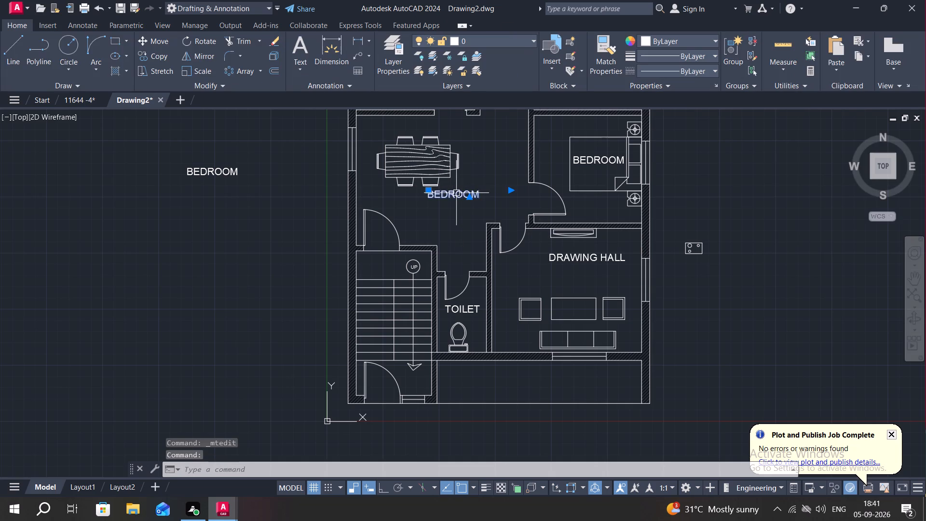
pyautogui.click(493, 189)
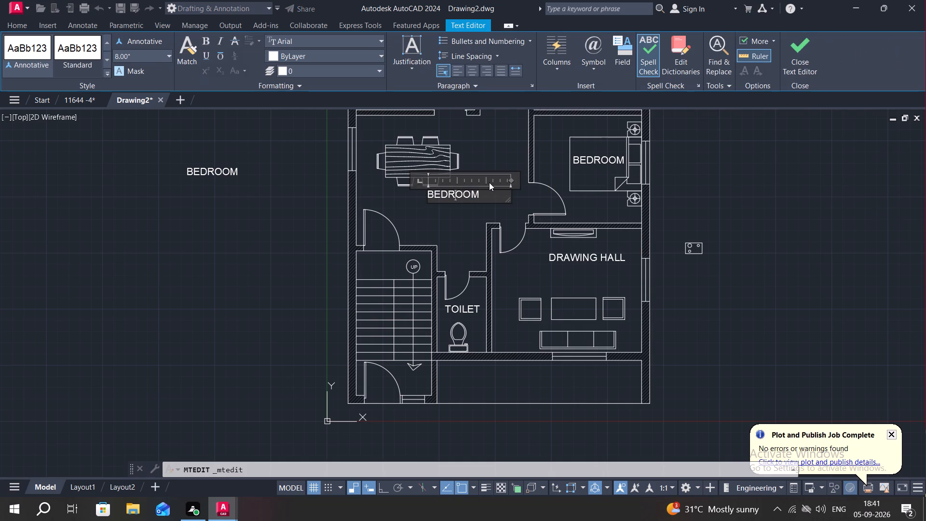
pyautogui.click(481, 196)
pyautogui.press('BackSpace')
pyautogui.press('BackSpace')
pyautogui.press('BackSpace')
pyautogui.press('BackSpace')
pyautogui.press('BackSpace')
pyautogui.press('BackSpace')
pyautogui.press('BackSpace')
pyautogui.press('BackSpace')
pyautogui.press('BackSpace')
pyautogui.press('BackSpace')
pyautogui.press('BackSpace')
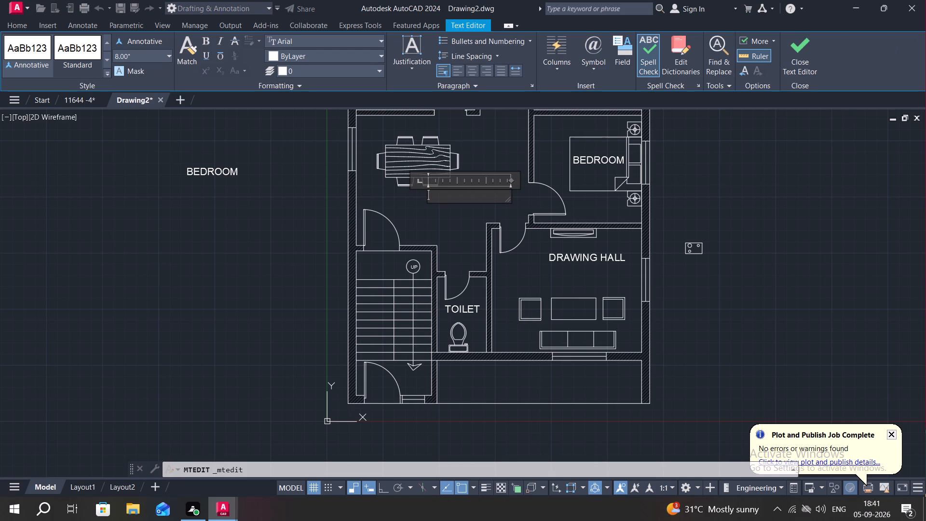
pyautogui.write('LIVING')
pyautogui.press('space')
pyautogui.write('ROOM')
pyautogui.click(417, 213)
# Add a vertical linear dimension for the northwest bedroom's inner length, placed just inside its west wall.
pyautogui.moveTo(424, 155); pyautogui.dragTo(413, 286, button='middle')
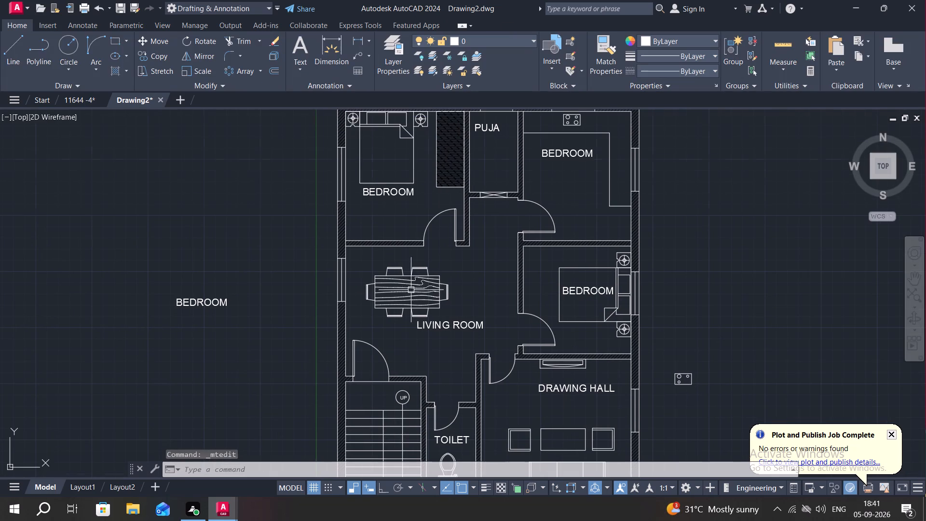
pyautogui.moveTo(420, 280); pyautogui.dragTo(416, 254, button='middle')
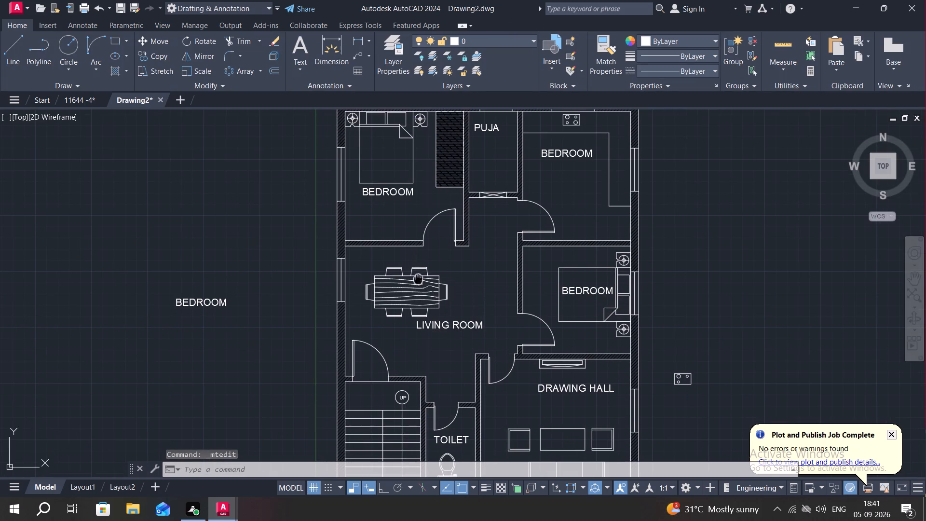
pyautogui.moveTo(416, 254); pyautogui.dragTo(416, 219, button='middle')
pyautogui.press('Escape')
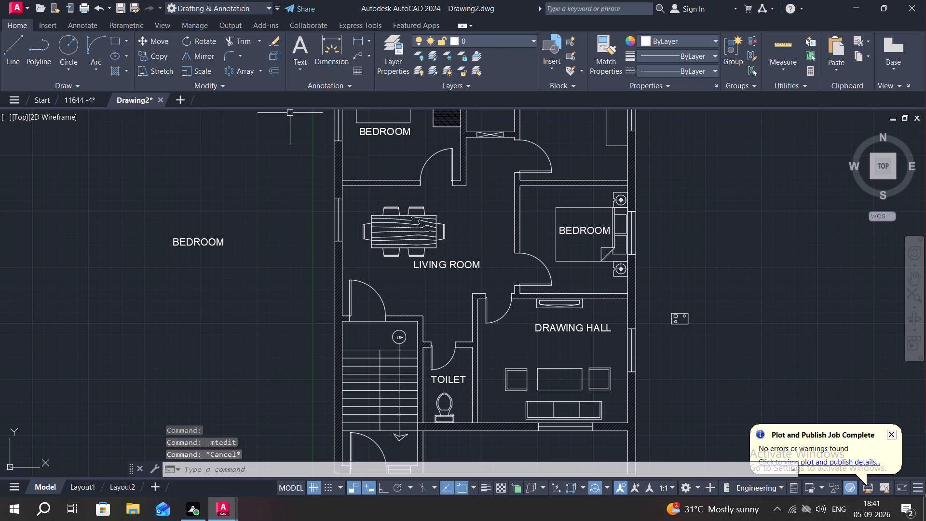
pyautogui.click(362, 38)
pyautogui.moveTo(333, 119); pyautogui.dragTo(341, 277, button='middle')
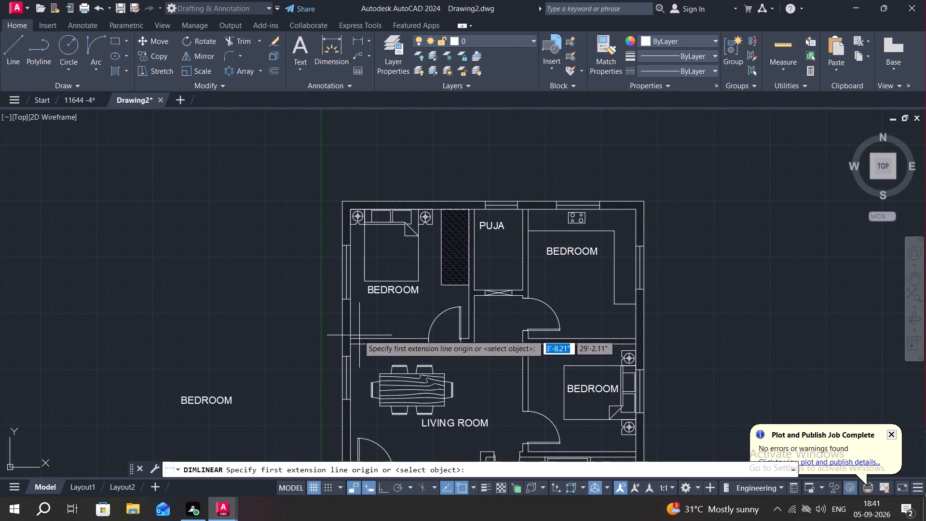
pyautogui.click(351, 336)
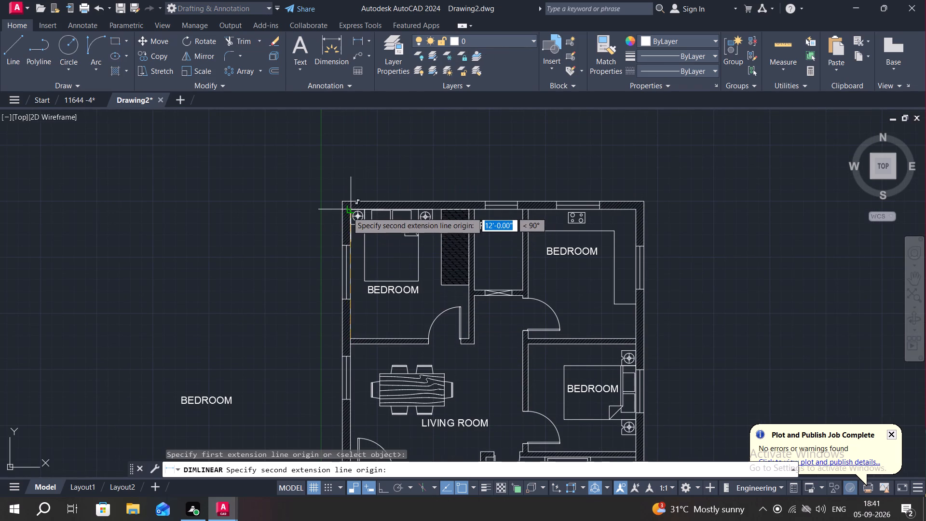
pyautogui.click(349, 211)
pyautogui.click(358, 215)
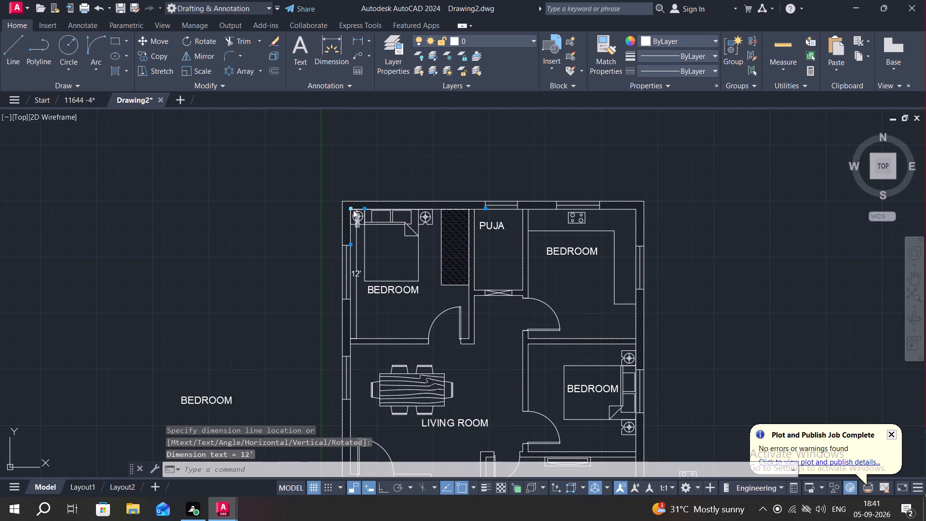
# Add a horizontal linear dimension for the northwest bedroom's inner width, placed just inside its north wall.
pyautogui.press('space')
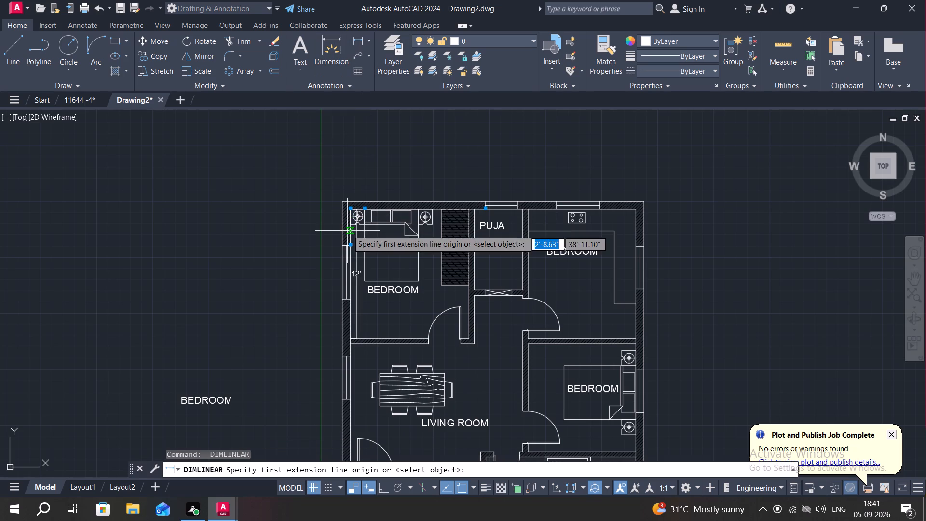
pyautogui.click(350, 209)
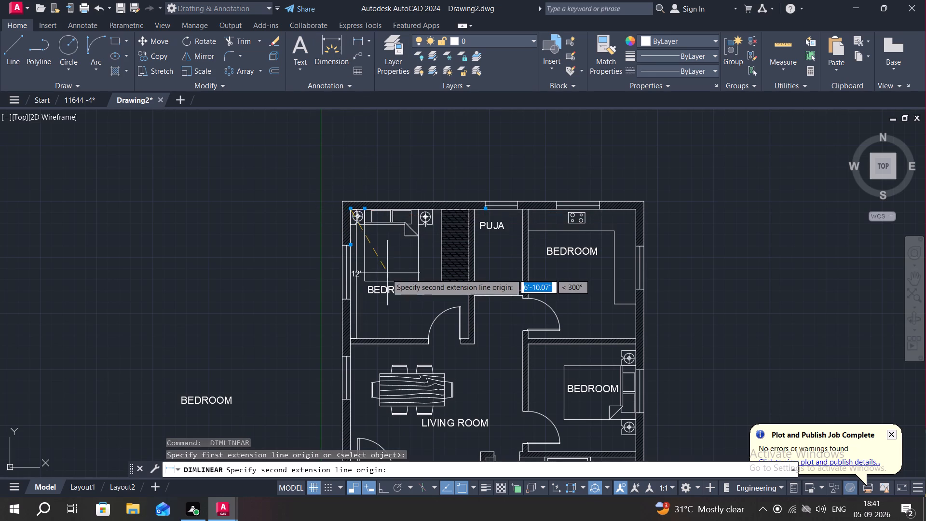
pyautogui.moveTo(387, 274); pyautogui.dragTo(269, 326, button='middle')
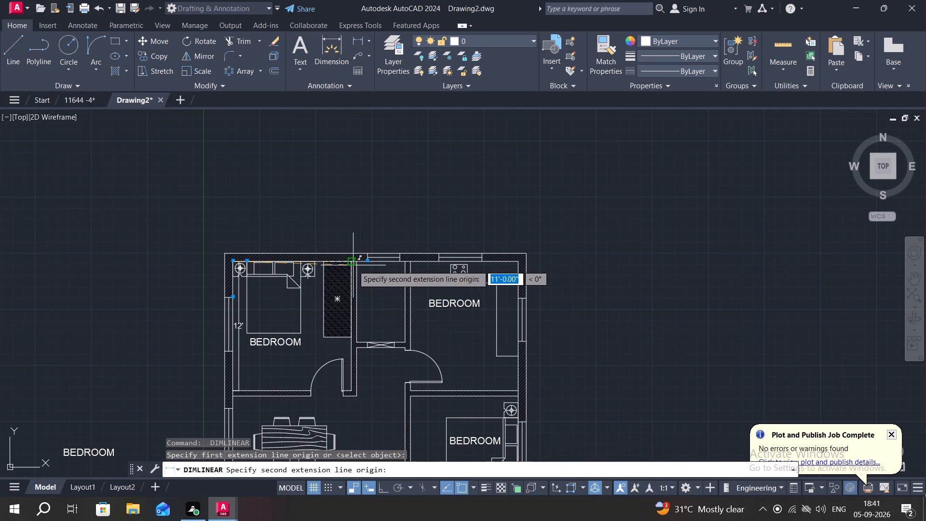
pyautogui.scroll(2, 353, 265)
pyautogui.click(346, 258)
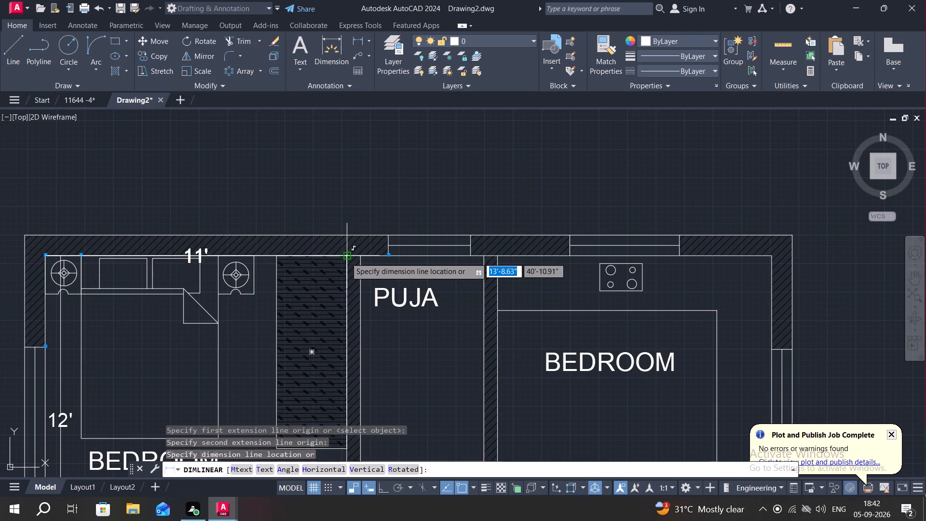
pyautogui.click(344, 270)
# Add a horizontal linear dimension for the puja room's inner width, placed between its north wall and the PUJA label.
pyautogui.moveTo(357, 278); pyautogui.dragTo(344, 272, button='middle')
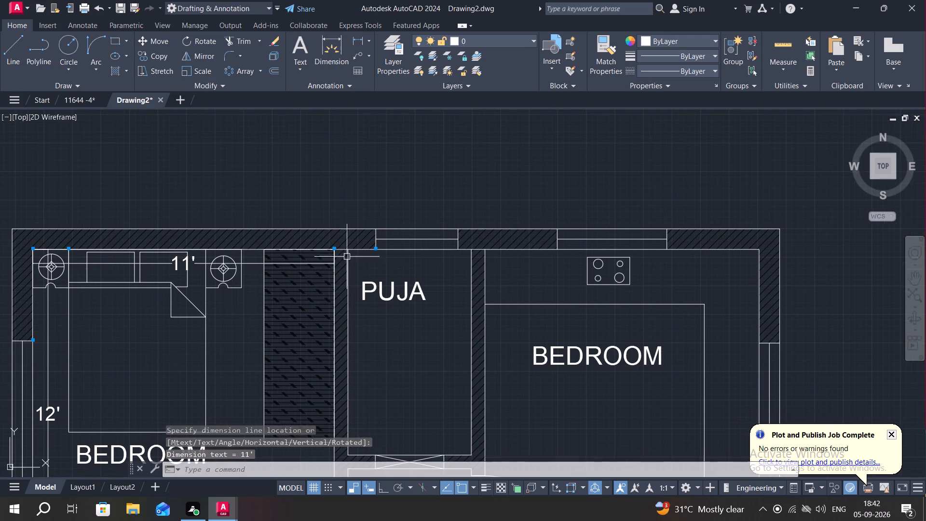
pyautogui.press('space')
pyautogui.click(349, 251)
pyautogui.moveTo(372, 260); pyautogui.dragTo(250, 290, button='middle')
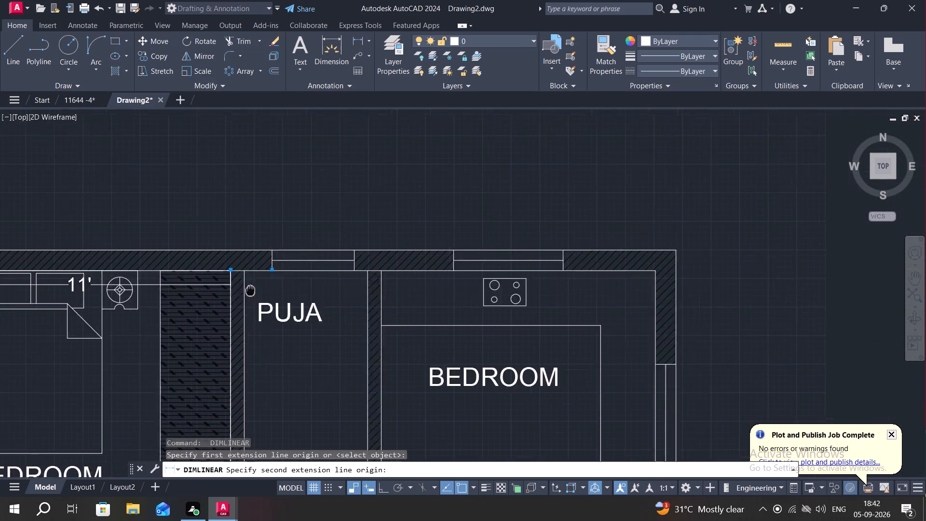
pyautogui.click(348, 281)
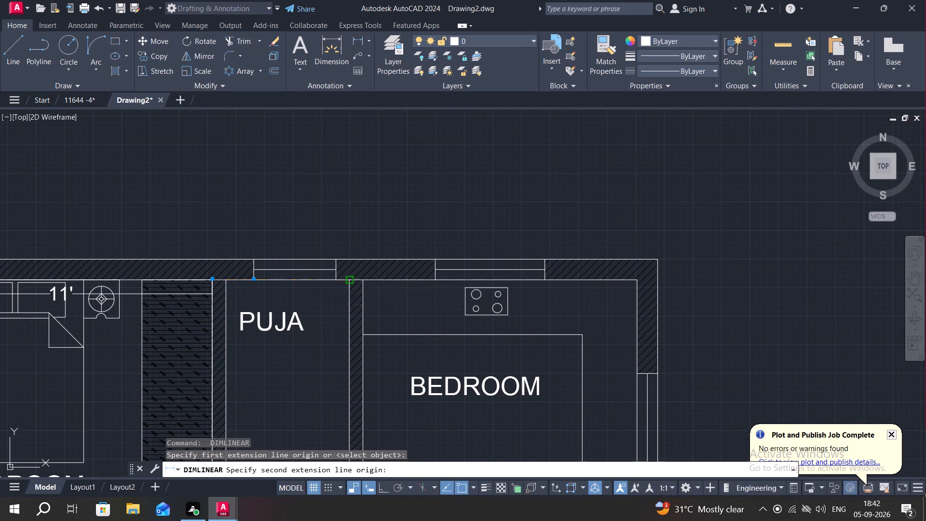
pyautogui.click(340, 293)
# Add a vertical linear dimension for the puja room's inner length, placed just inside its east wall.
pyautogui.moveTo(312, 315); pyautogui.dragTo(175, 218, button='middle')
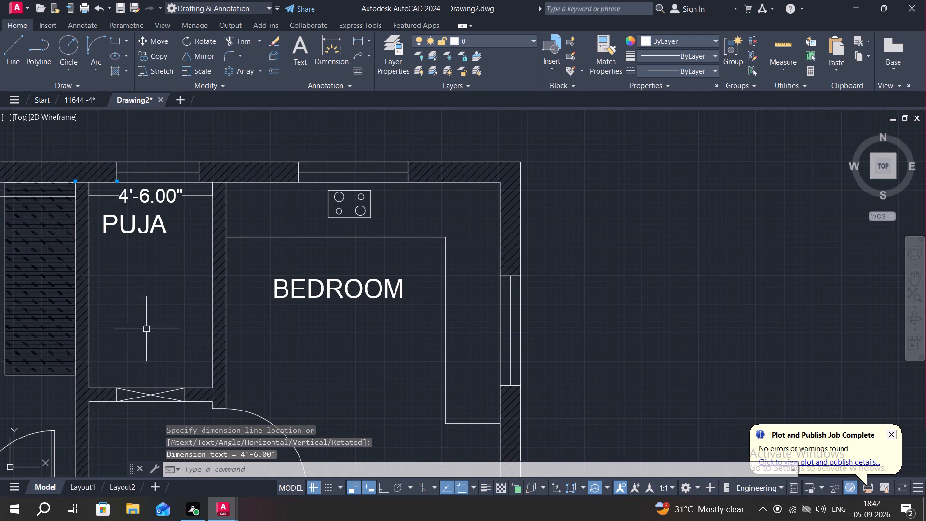
pyautogui.press('space')
pyautogui.click(213, 386)
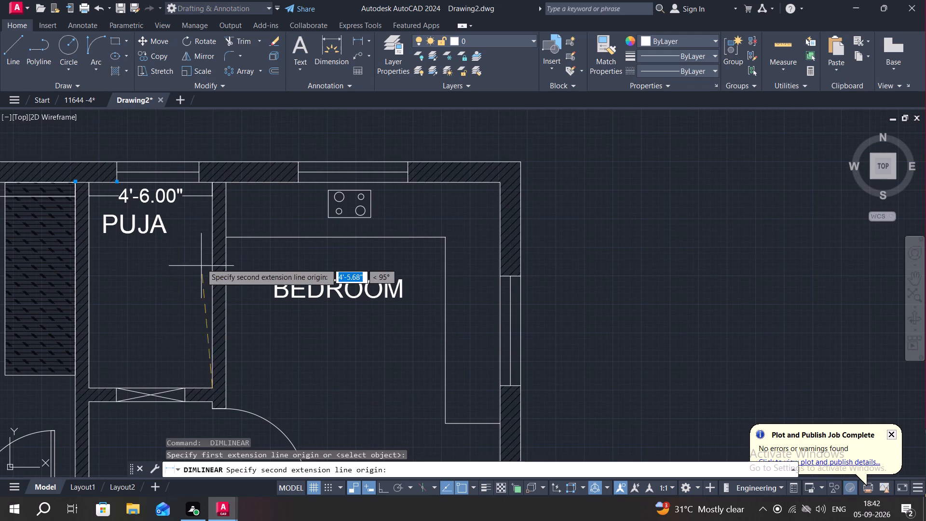
pyautogui.click(214, 183)
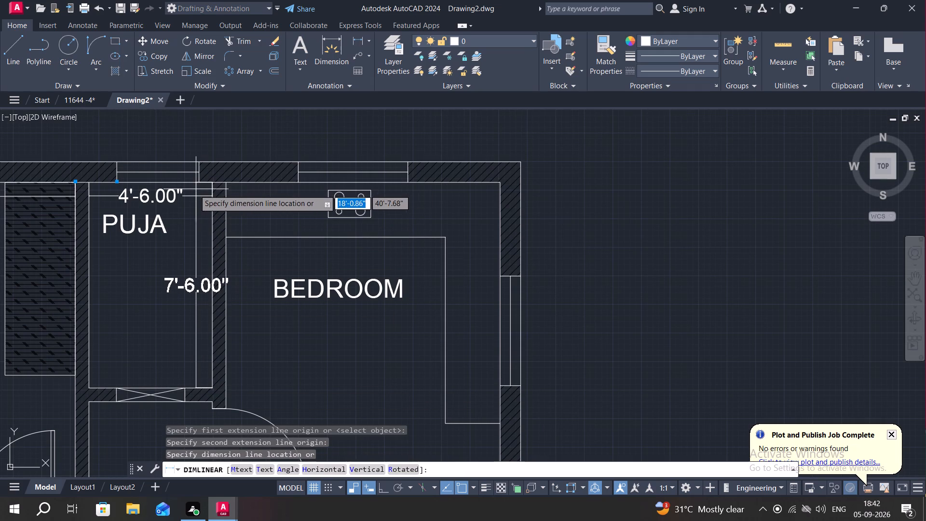
pyautogui.click(180, 193)
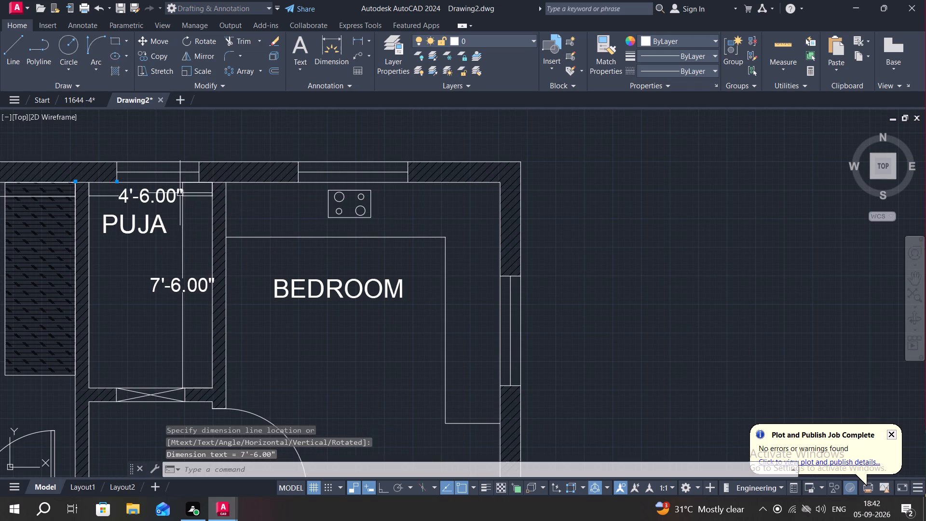
# Add a horizontal linear dimension for the kitchen's inner width, placed just above its south wall.
pyautogui.moveTo(214, 291); pyautogui.dragTo(126, 243, button='middle')
pyautogui.scroll(-2, 172, 289)
pyautogui.press('space')
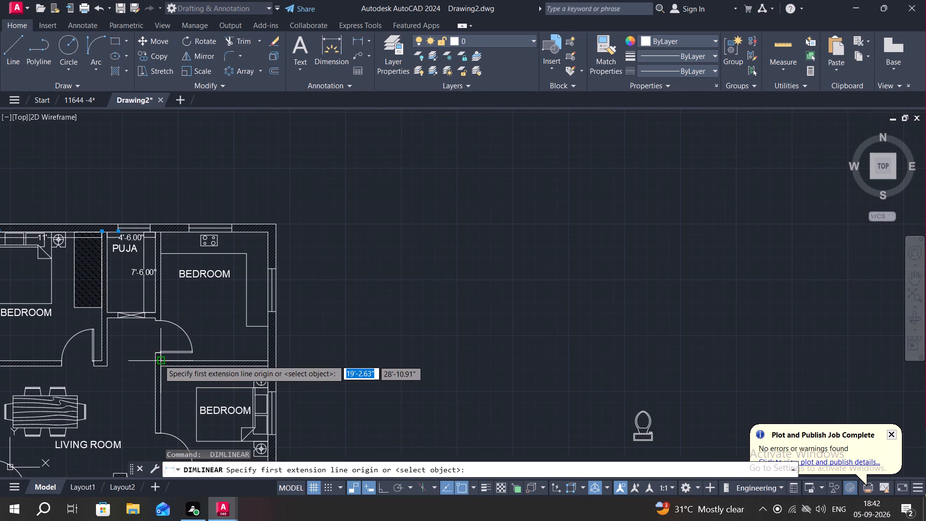
pyautogui.scroll(3, 159, 359)
pyautogui.click(161, 367)
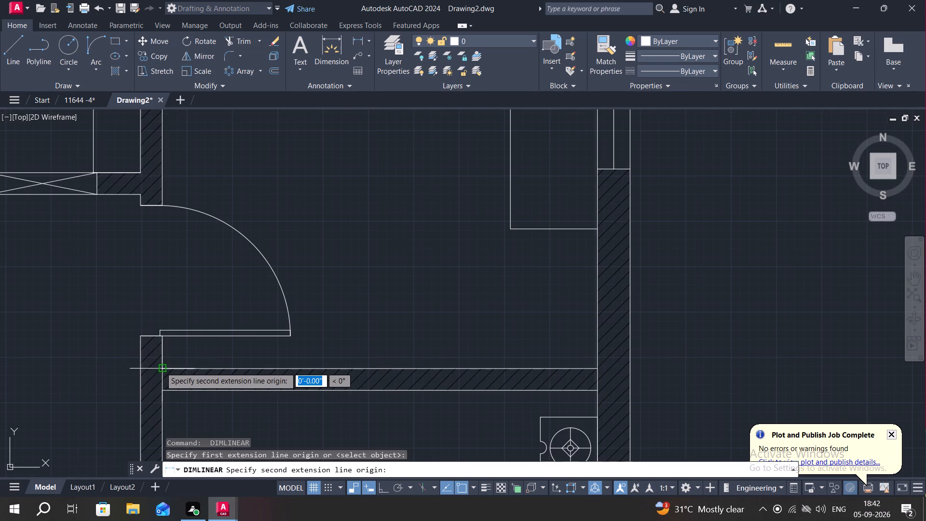
pyautogui.moveTo(161, 367); pyautogui.dragTo(24, 366, button='middle')
pyautogui.moveTo(371, 368); pyautogui.dragTo(96, 432, button='middle')
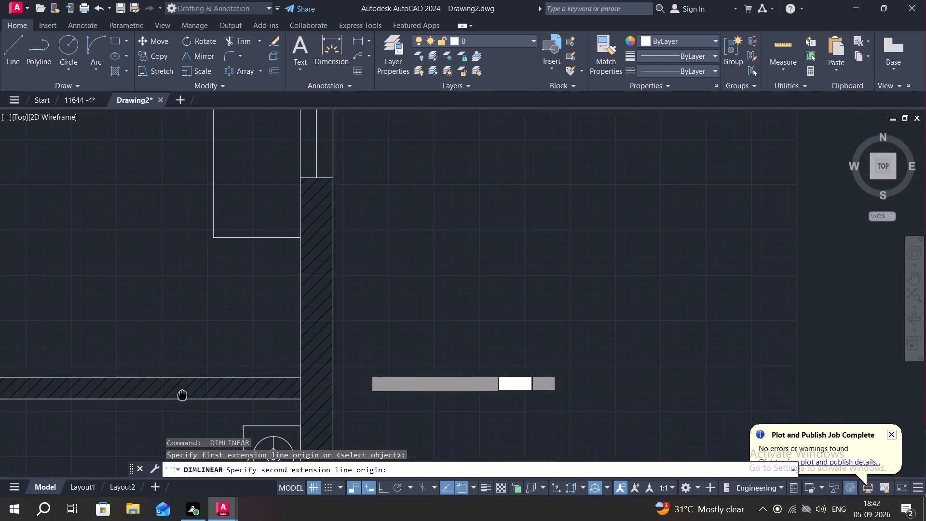
pyautogui.click(157, 430)
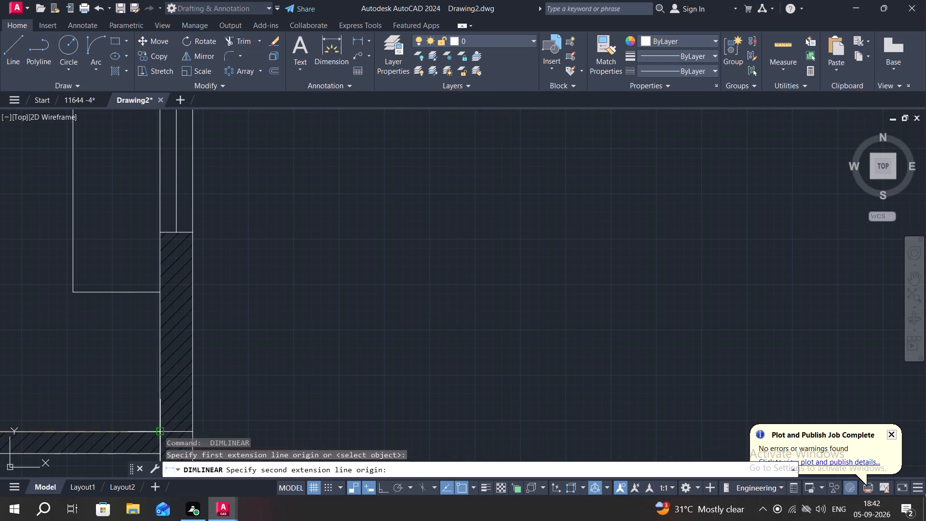
pyautogui.click(144, 412)
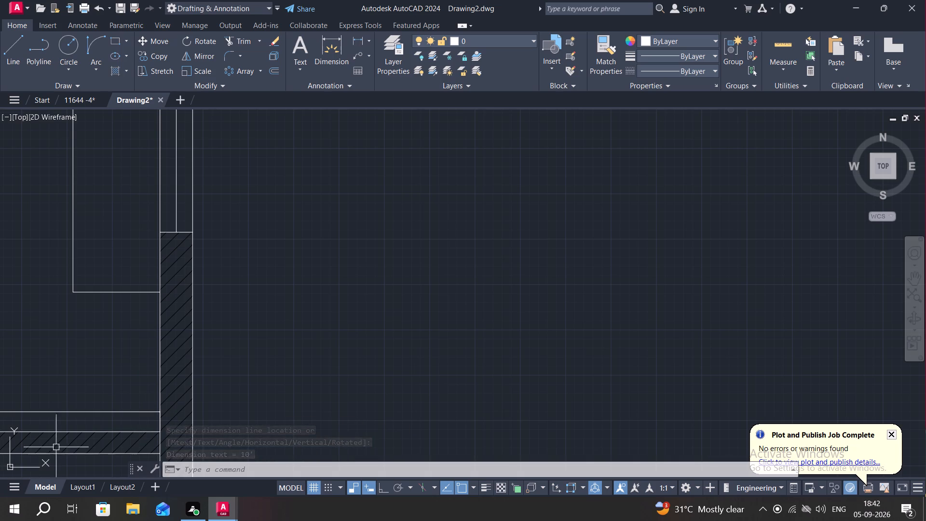
# Add a horizontal linear dimension for the east bedroom's inner width, placed just above its south wall.
pyautogui.scroll(-4, 286, 257)
pyautogui.scroll(1, 241, 332)
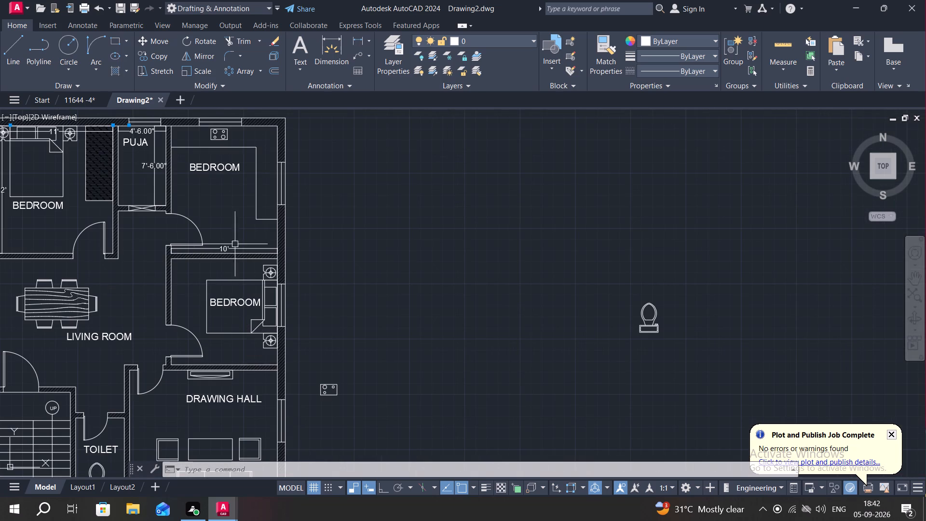
pyautogui.moveTo(227, 333); pyautogui.dragTo(293, 282, button='middle')
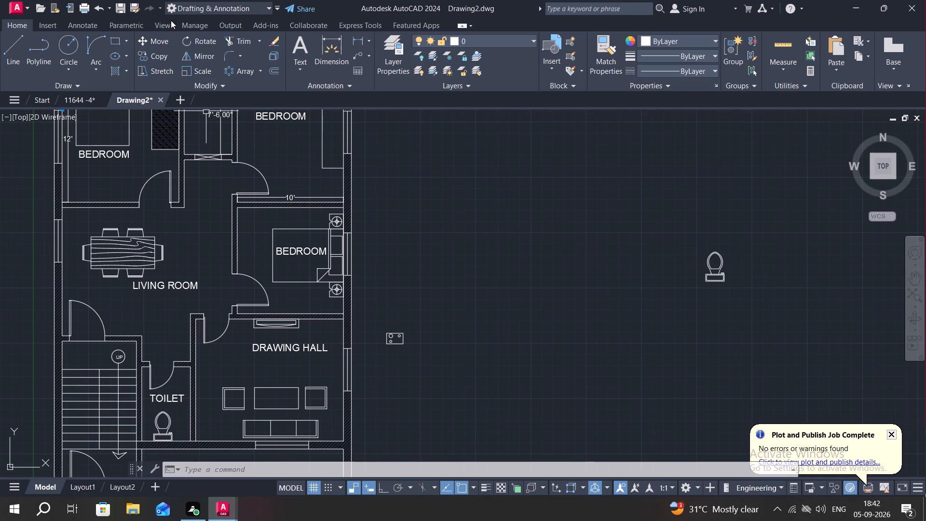
pyautogui.click(355, 38)
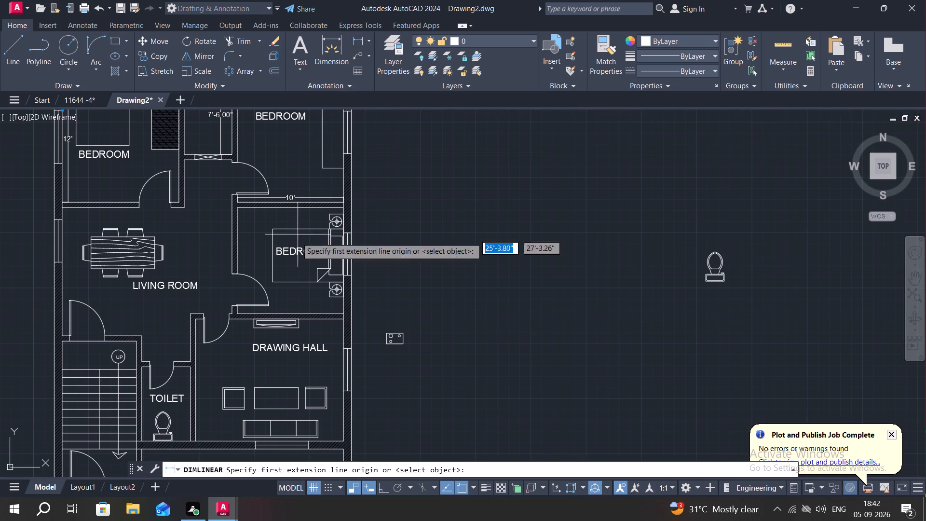
pyautogui.scroll(2, 240, 320)
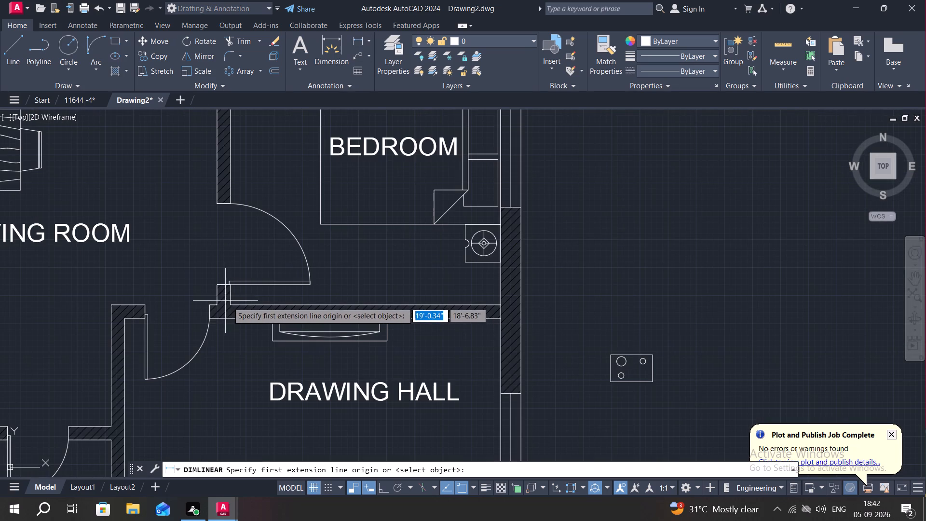
pyautogui.click(231, 304)
pyautogui.moveTo(362, 306); pyautogui.dragTo(210, 324, button='middle')
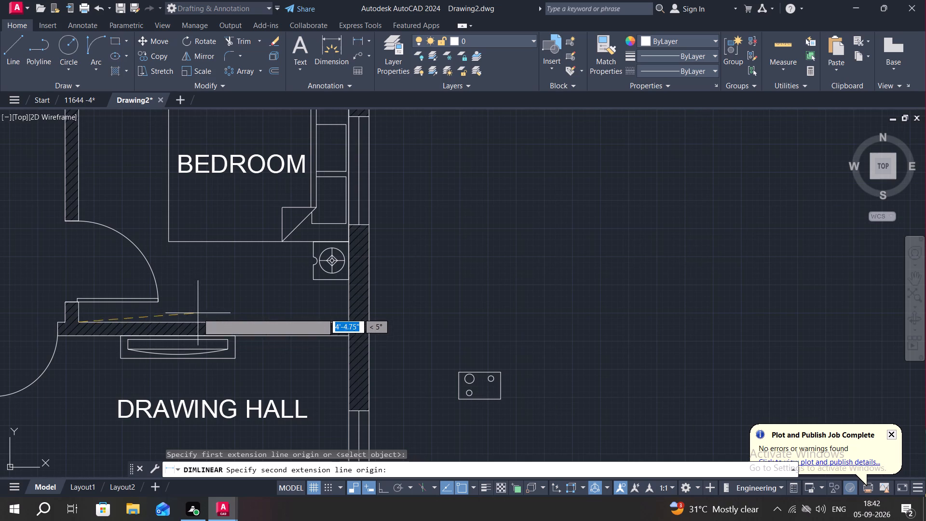
pyautogui.moveTo(267, 332); pyautogui.dragTo(215, 337, button='middle')
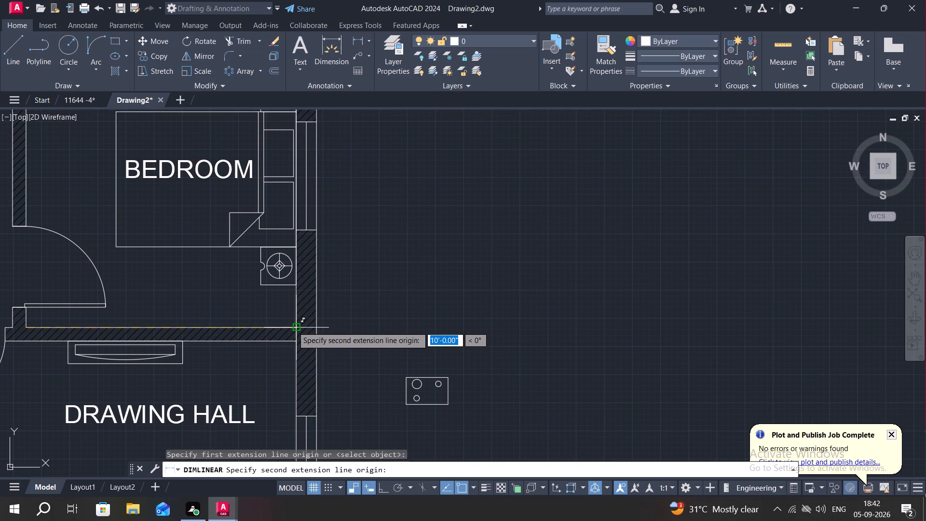
pyautogui.click(293, 327)
pyautogui.click(278, 312)
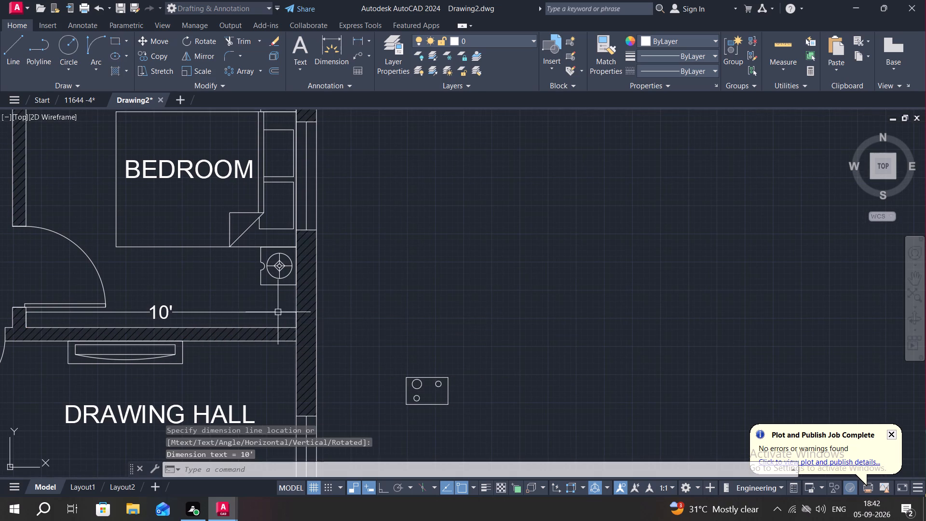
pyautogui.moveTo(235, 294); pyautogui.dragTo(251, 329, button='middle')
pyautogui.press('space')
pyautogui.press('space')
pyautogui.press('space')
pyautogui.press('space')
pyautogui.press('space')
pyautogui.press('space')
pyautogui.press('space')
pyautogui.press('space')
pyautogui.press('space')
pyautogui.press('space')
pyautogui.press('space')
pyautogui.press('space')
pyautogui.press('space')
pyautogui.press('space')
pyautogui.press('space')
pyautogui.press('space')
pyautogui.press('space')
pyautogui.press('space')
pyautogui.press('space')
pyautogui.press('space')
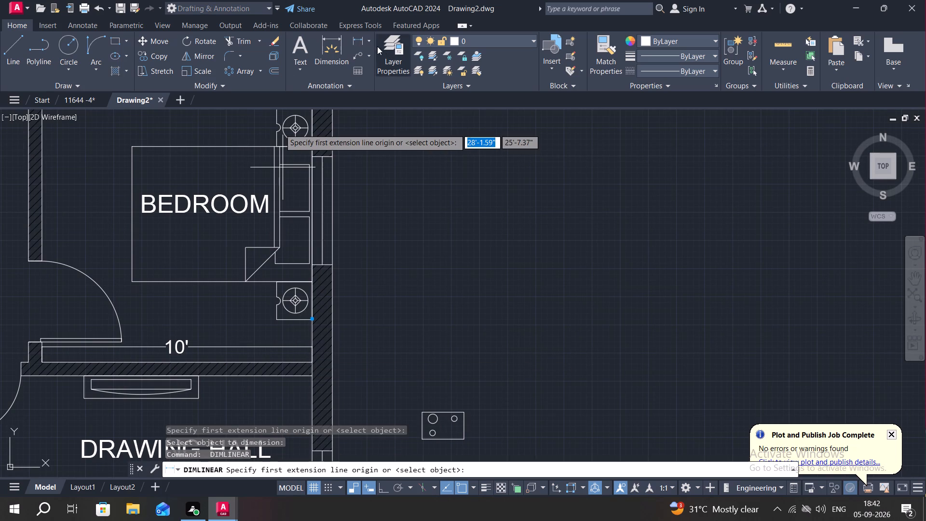
# Add a vertical linear dimension for the east bedroom's inner length, placed just inside its east wall across the bedside tables.
pyautogui.click(356, 39)
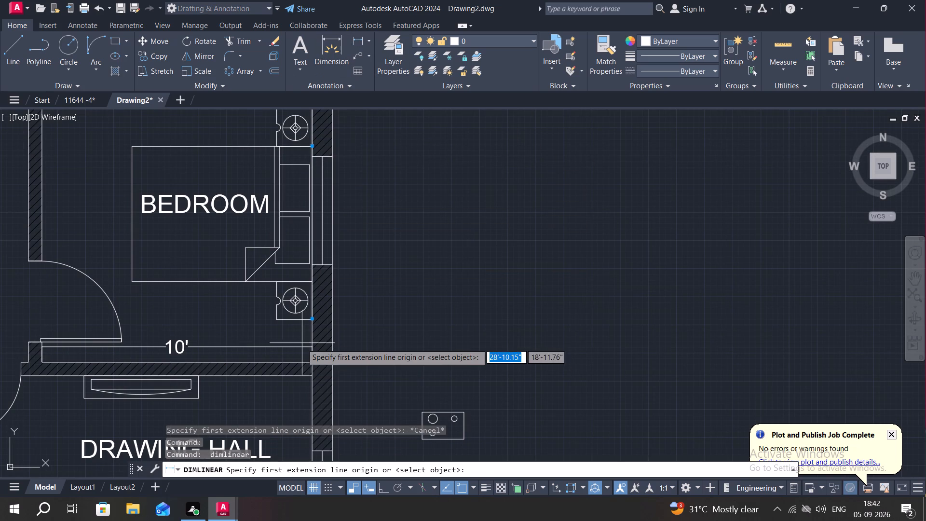
pyautogui.click(311, 363)
pyautogui.moveTo(280, 243); pyautogui.dragTo(249, 520, button='middle')
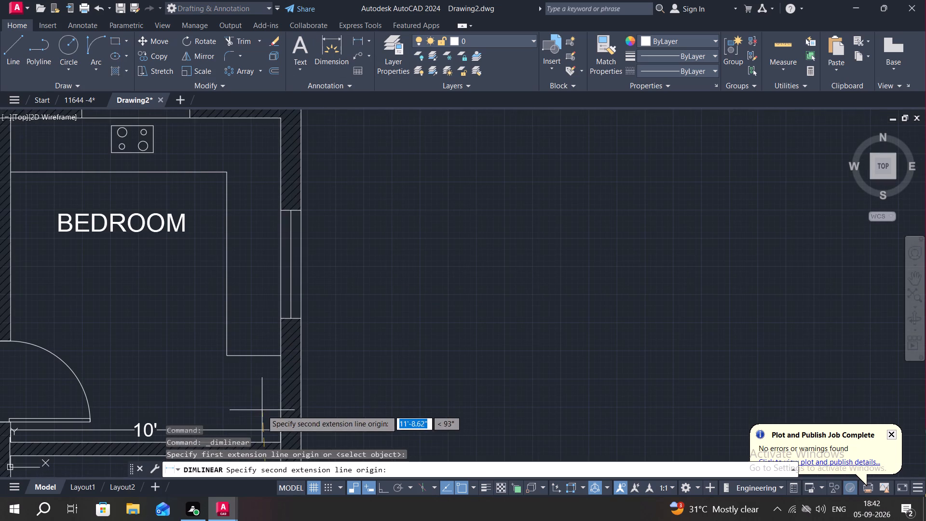
pyautogui.moveTo(262, 410); pyautogui.dragTo(403, 206, button='middle')
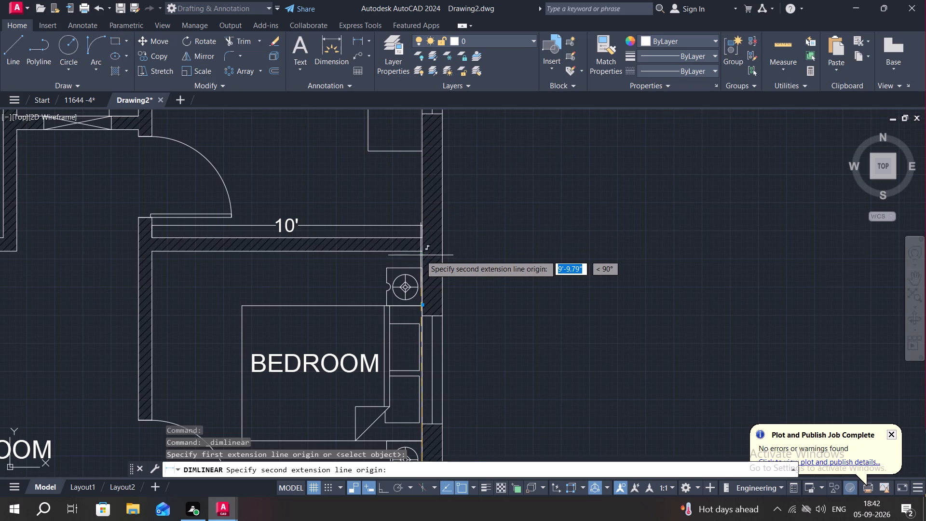
pyautogui.click(421, 251)
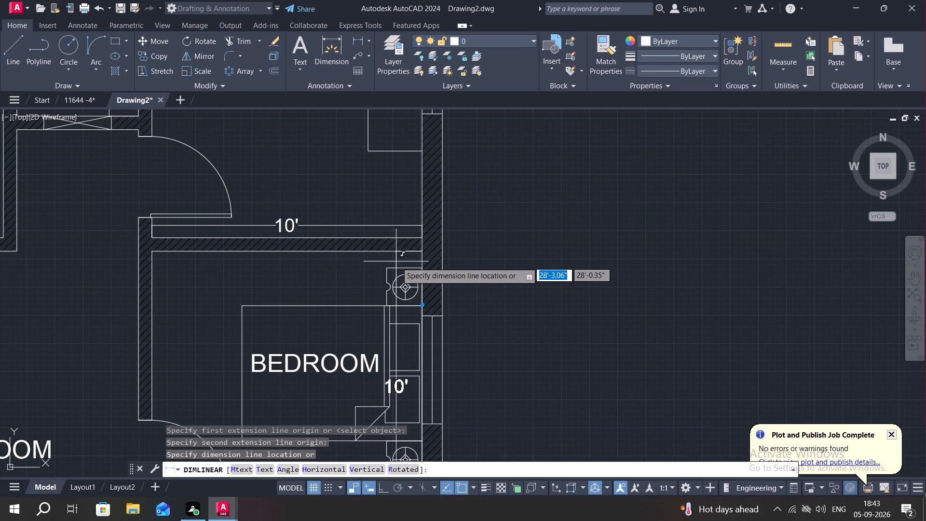
pyautogui.click(400, 264)
# Add a horizontal linear dimension for the drawing hall's inner width along its south wall, placed across the sofa.
pyautogui.moveTo(344, 281); pyautogui.dragTo(372, 334, button='middle')
pyautogui.scroll(-2, 359, 309)
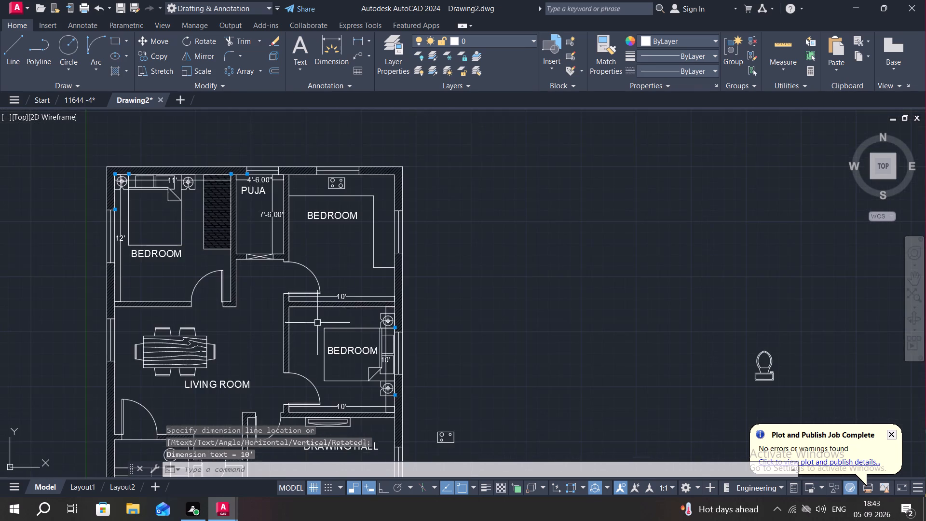
pyautogui.moveTo(317, 323); pyautogui.dragTo(357, 121, button='middle')
pyautogui.moveTo(313, 266); pyautogui.dragTo(304, 231, button='middle')
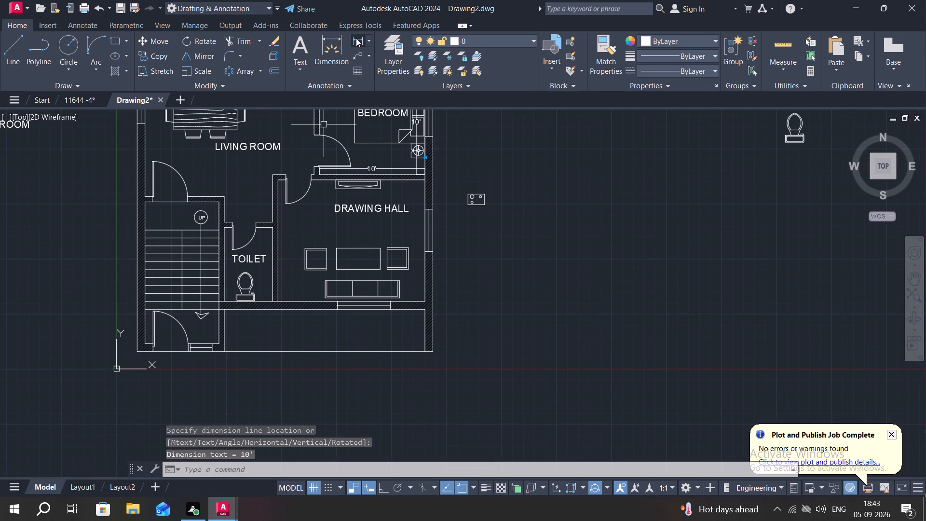
pyautogui.click(356, 38)
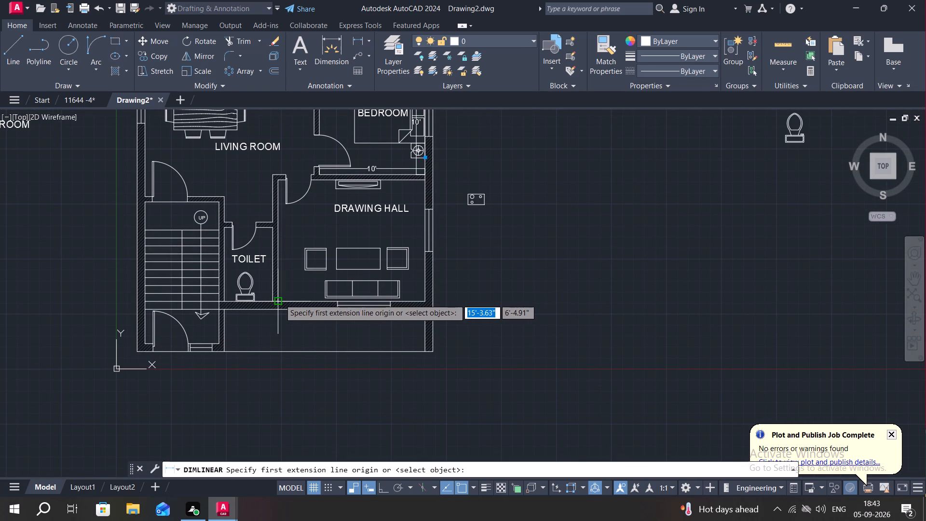
pyautogui.click(280, 299)
pyautogui.moveTo(328, 301); pyautogui.dragTo(185, 355, button='middle')
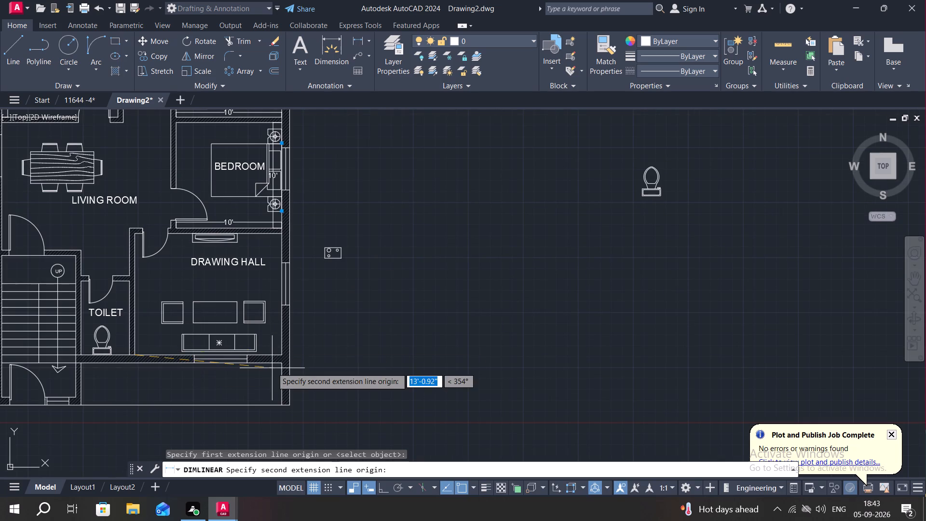
pyautogui.click(280, 356)
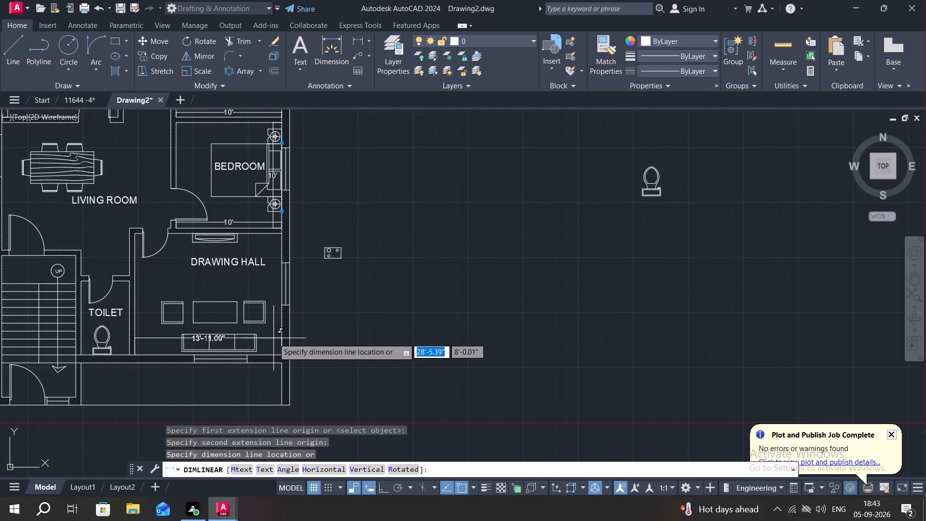
pyautogui.click(273, 338)
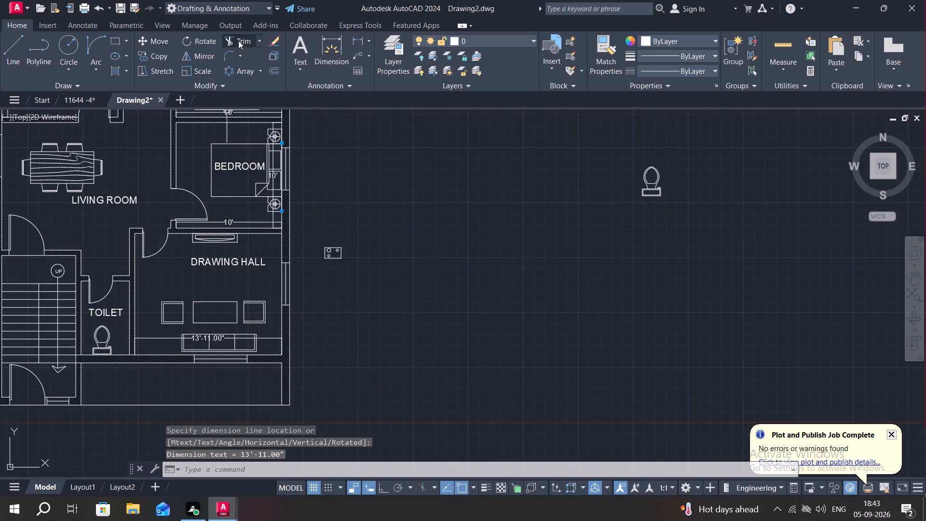
# Add a vertical linear dimension for the drawing hall's inner length, placed just inside its west wall.
pyautogui.click(357, 37)
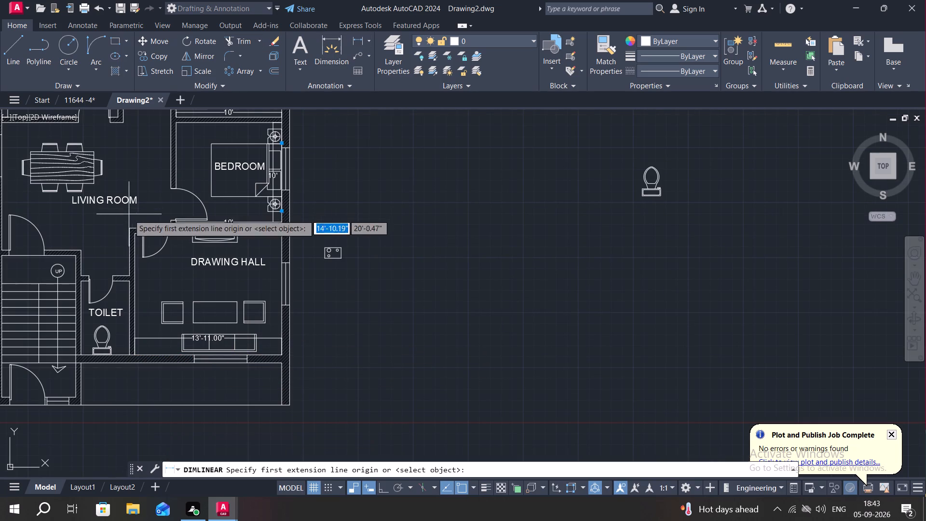
pyautogui.click(134, 233)
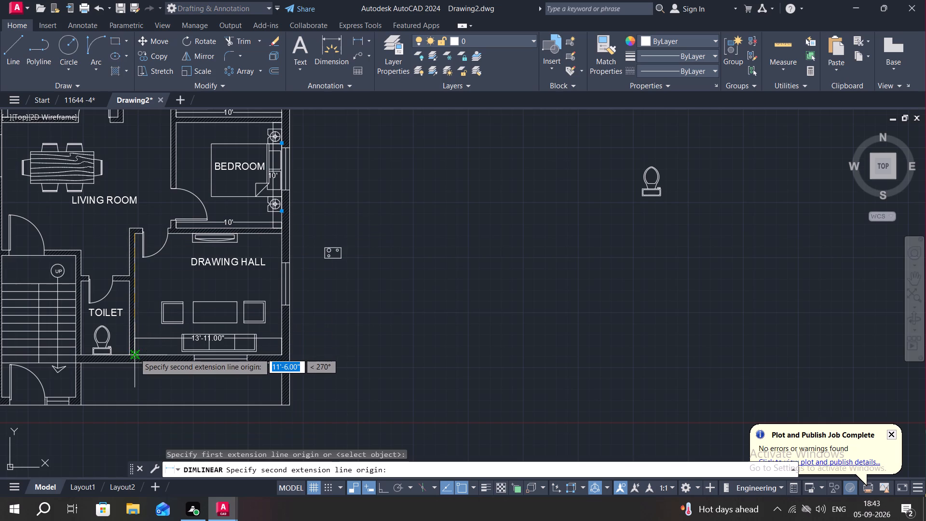
pyautogui.click(135, 353)
pyautogui.click(154, 351)
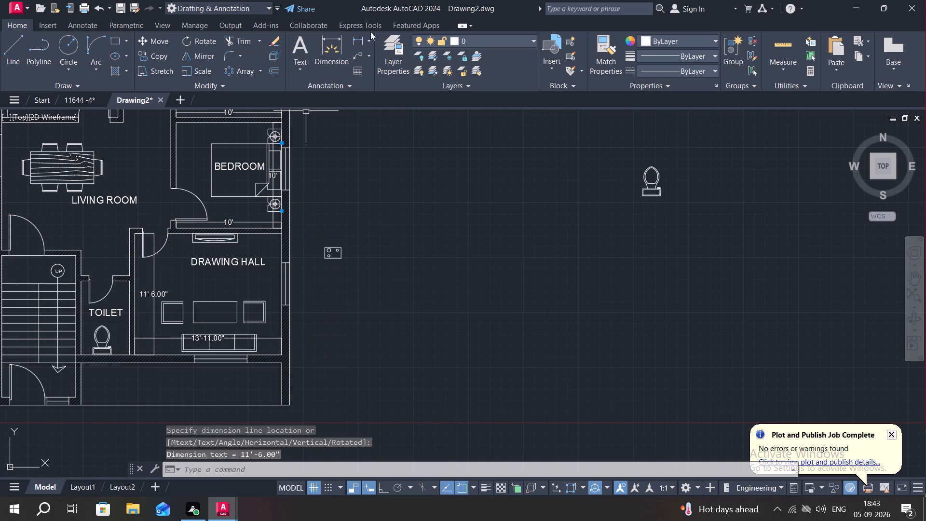
# Add a vertical linear dimension for the toilet's inner length, placed just inside its west wall.
pyautogui.click(355, 38)
pyautogui.moveTo(19, 352); pyautogui.dragTo(162, 353, button='middle')
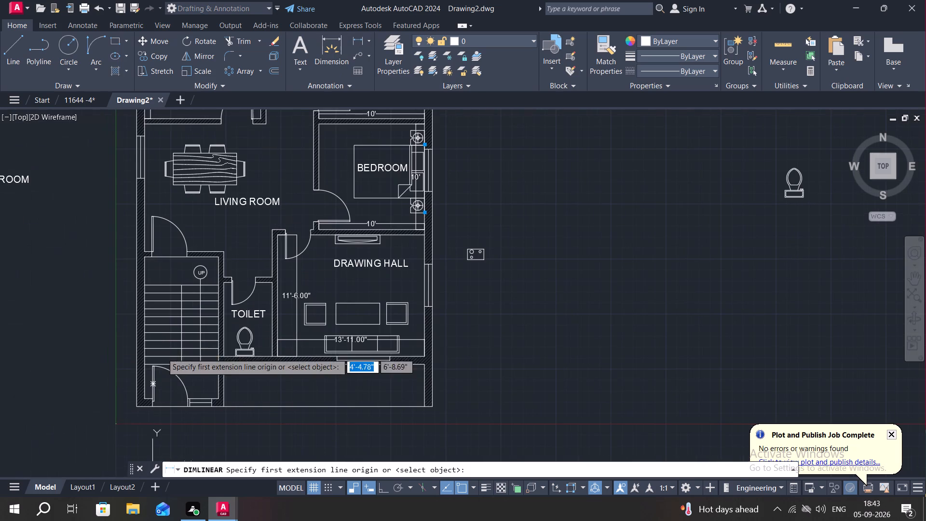
pyautogui.scroll(2, 227, 356)
pyautogui.click(215, 358)
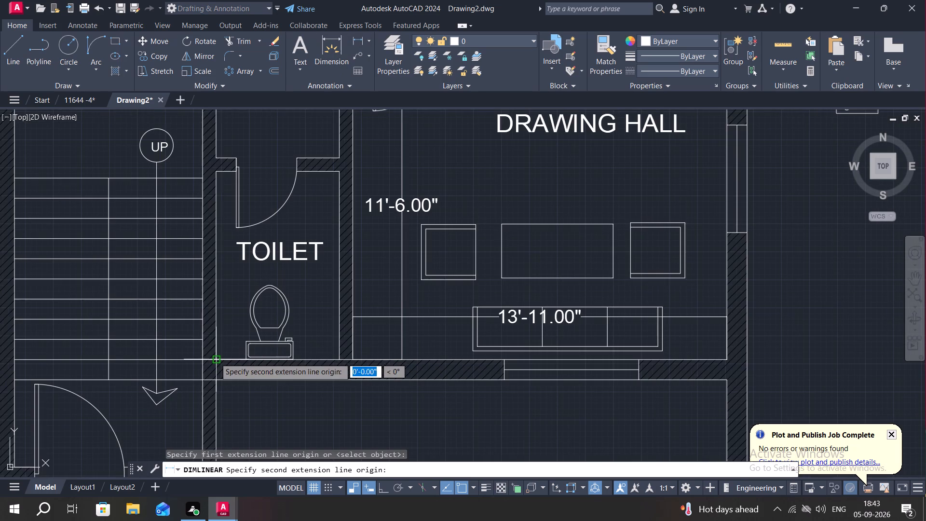
pyautogui.click(216, 174)
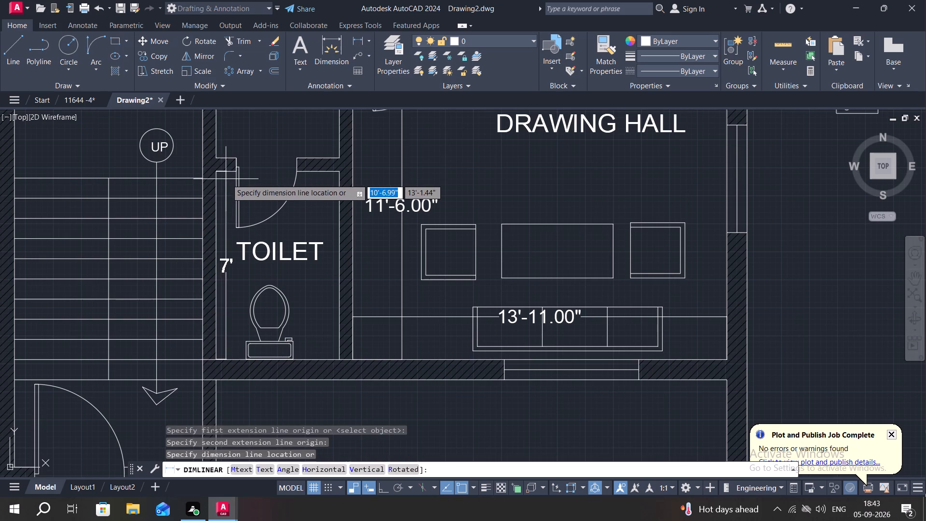
pyautogui.click(227, 179)
# Add a horizontal linear dimension for the toilet's inner width, placed just above its south wall.
pyautogui.click(356, 37)
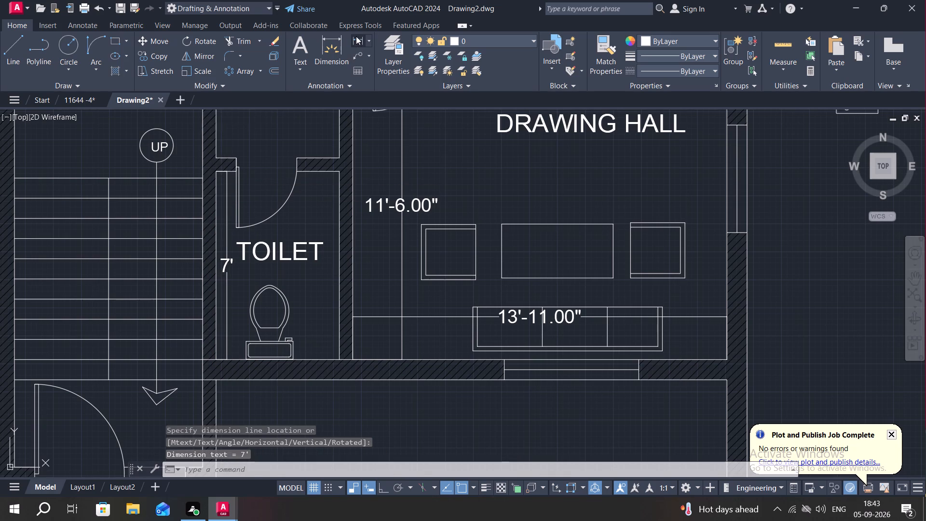
pyautogui.click(216, 357)
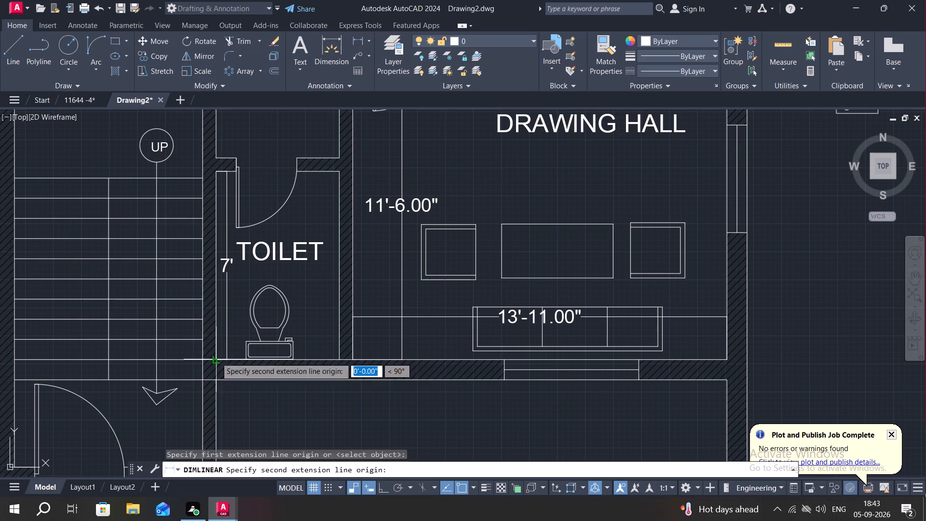
pyautogui.moveTo(244, 360); pyautogui.dragTo(85, 391, button='middle')
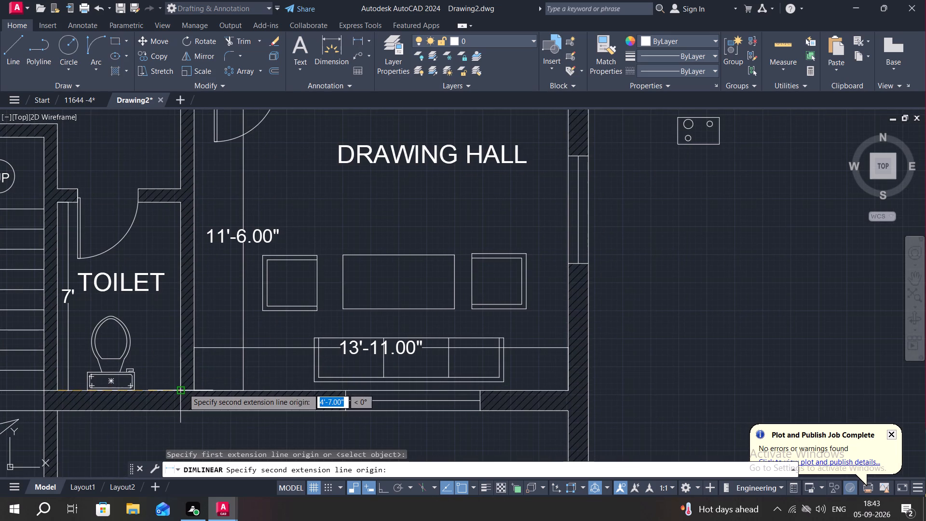
pyautogui.click(183, 388)
pyautogui.click(173, 366)
# Add a vertical linear dimension for the staircase room's inner length, from its north wall to the entrance wall, placed over the west flight.
pyautogui.moveTo(130, 339); pyautogui.dragTo(217, 344, button='middle')
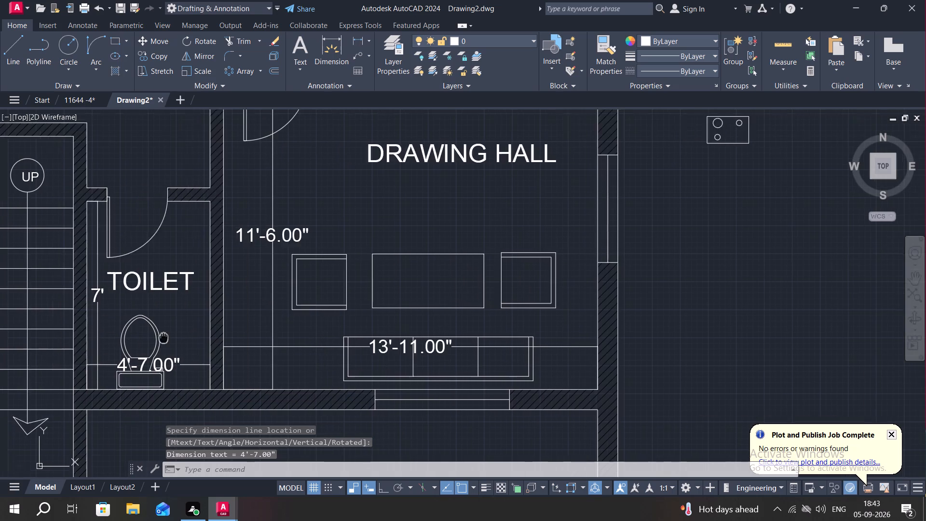
pyautogui.scroll(-1, 219, 337)
pyautogui.moveTo(106, 296); pyautogui.dragTo(294, 265, button='middle')
pyautogui.moveTo(250, 246); pyautogui.dragTo(238, 174, button='middle')
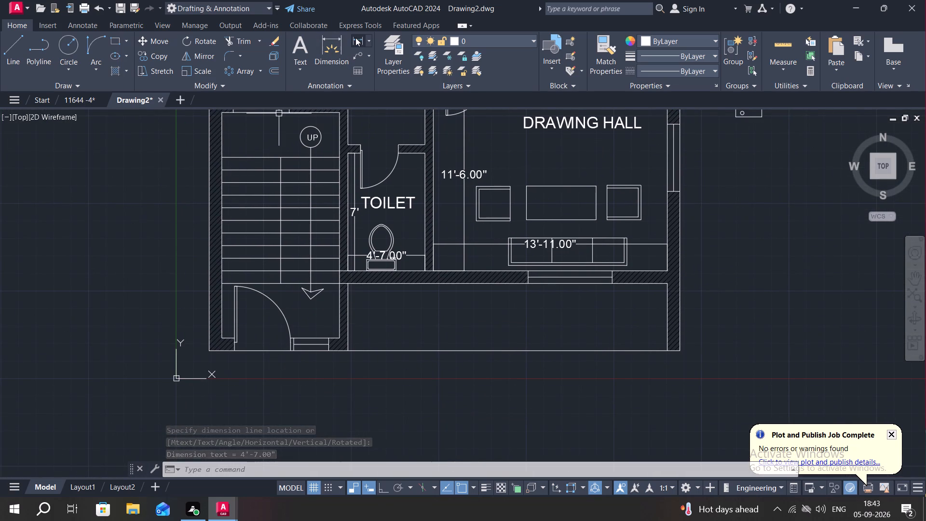
pyautogui.click(355, 38)
pyautogui.moveTo(238, 131); pyautogui.dragTo(238, 151, button='middle')
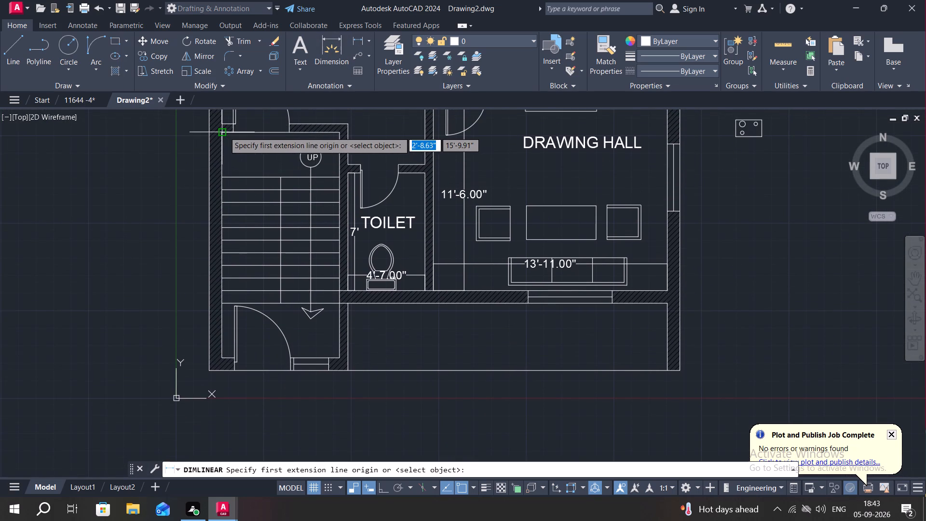
pyautogui.click(223, 132)
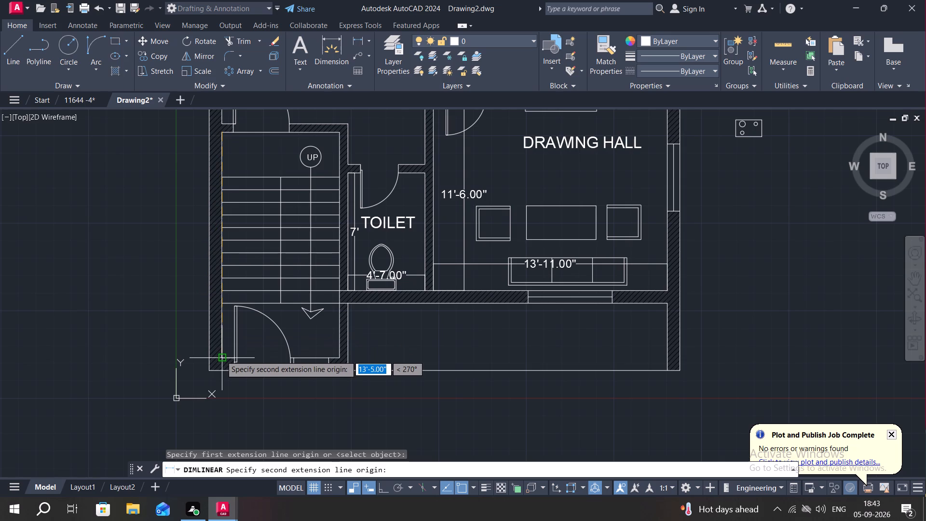
pyautogui.click(221, 356)
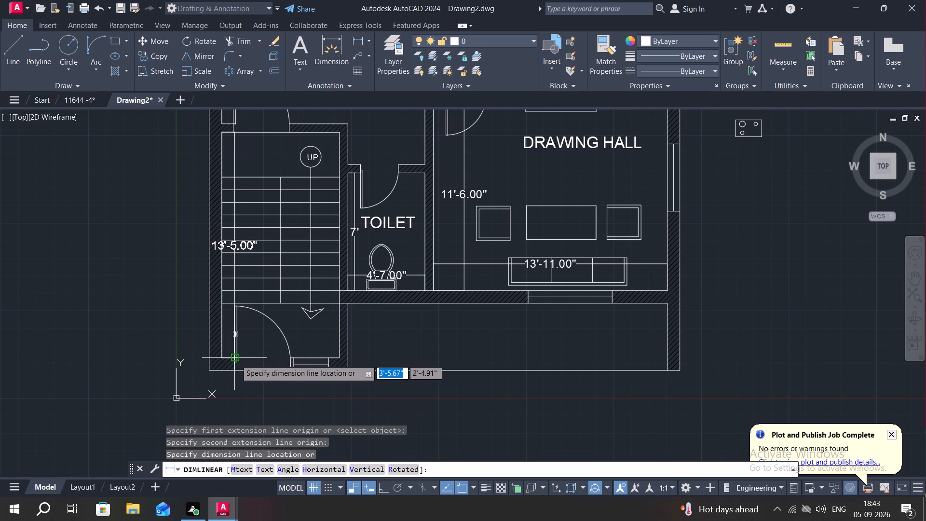
pyautogui.click(264, 362)
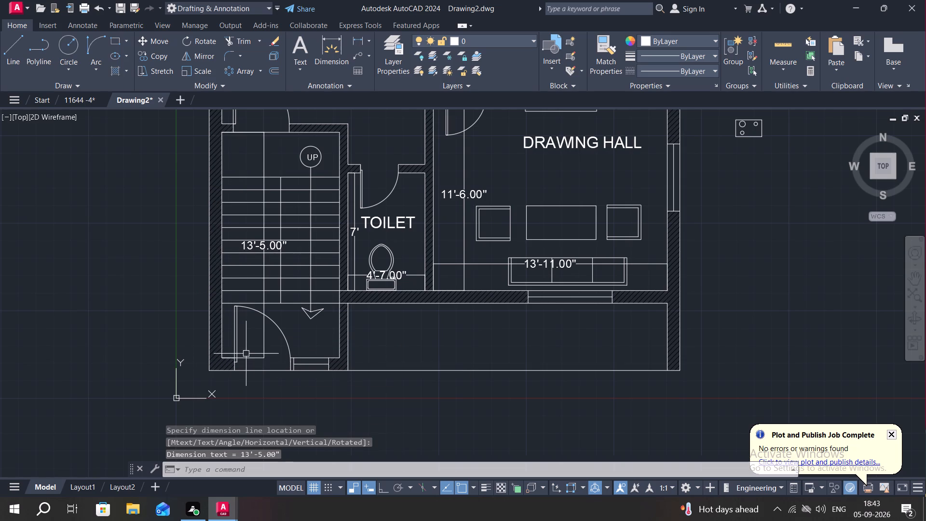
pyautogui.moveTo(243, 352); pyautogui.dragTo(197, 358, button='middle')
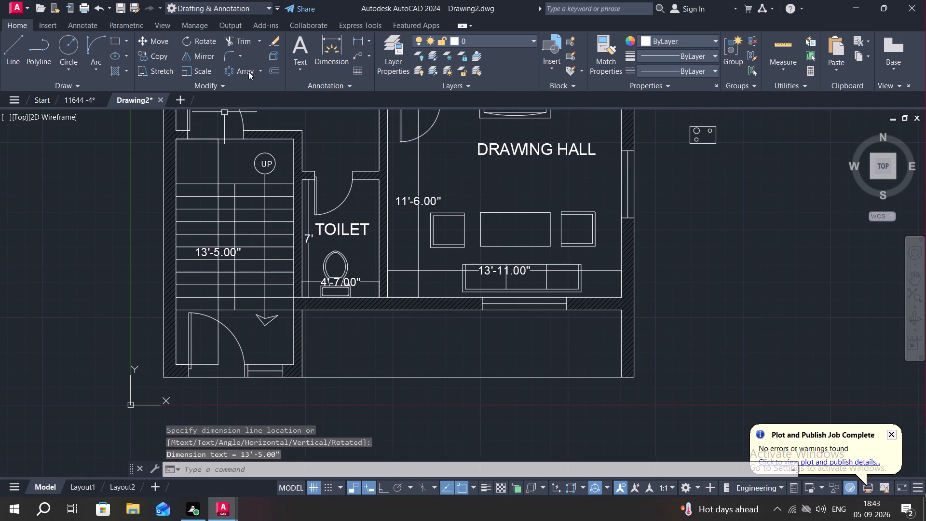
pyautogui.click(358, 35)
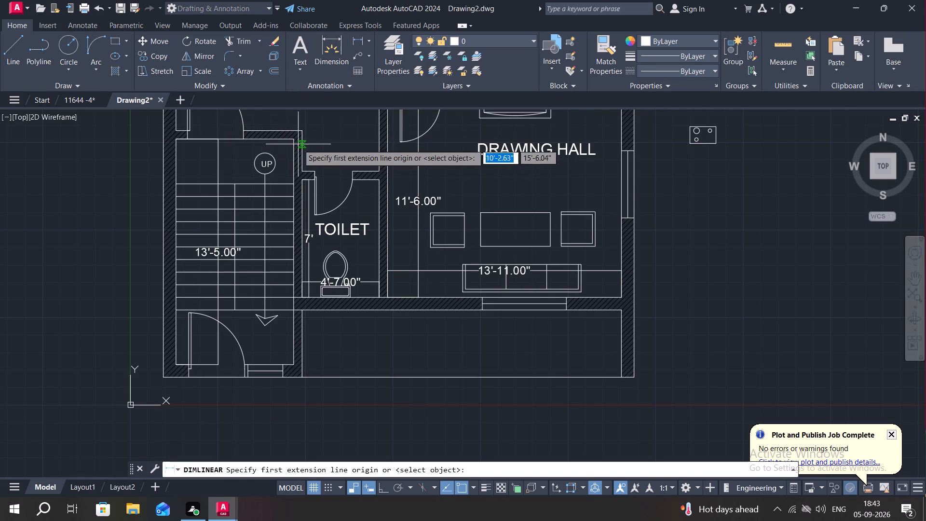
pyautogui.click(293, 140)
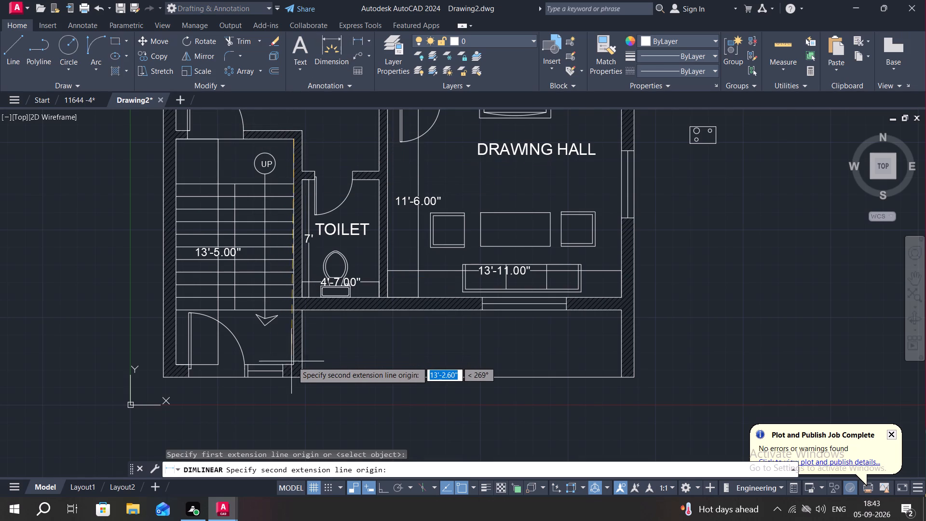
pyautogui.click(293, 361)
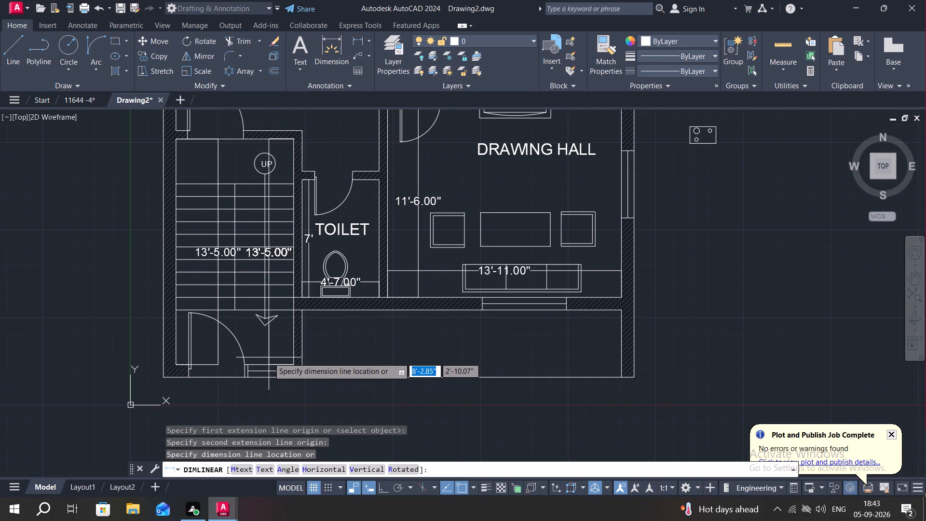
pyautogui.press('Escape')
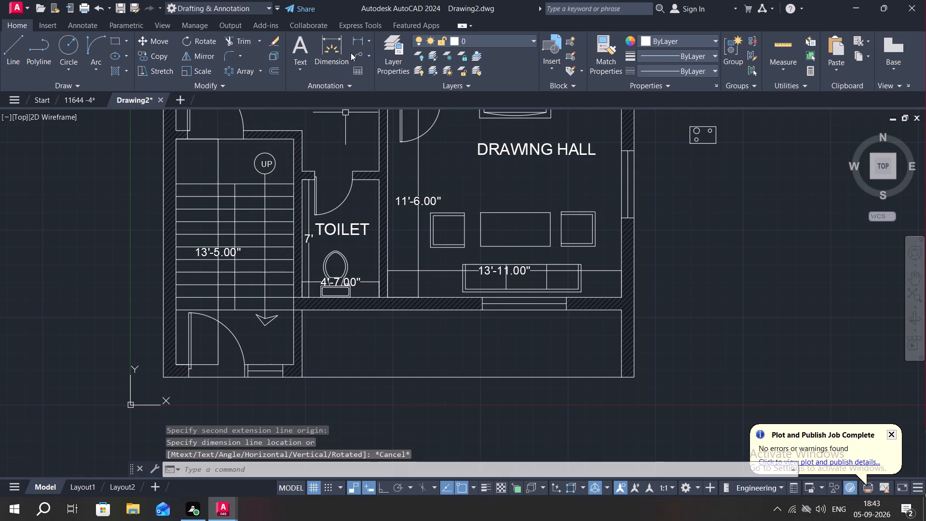
# Add a horizontal linear dimension for the staircase room's inner width, placed just below its north wall.
pyautogui.click(357, 39)
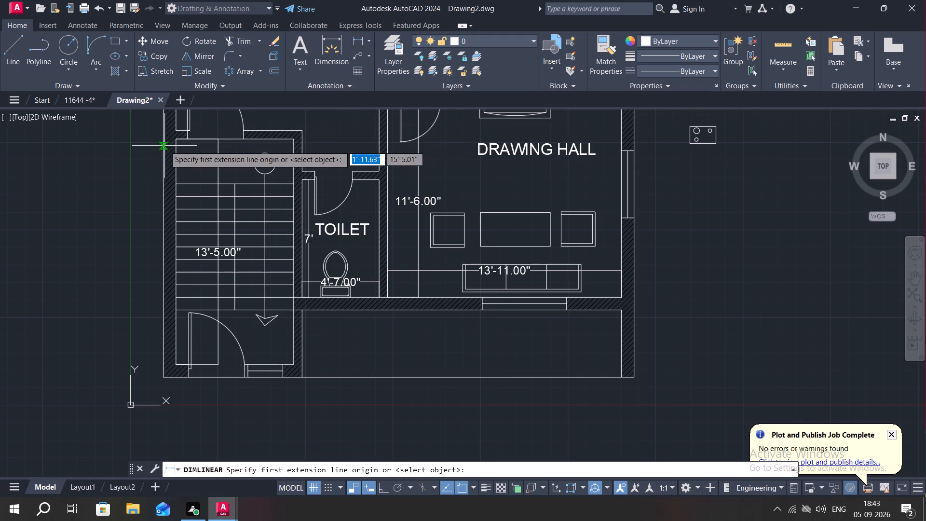
pyautogui.click(175, 140)
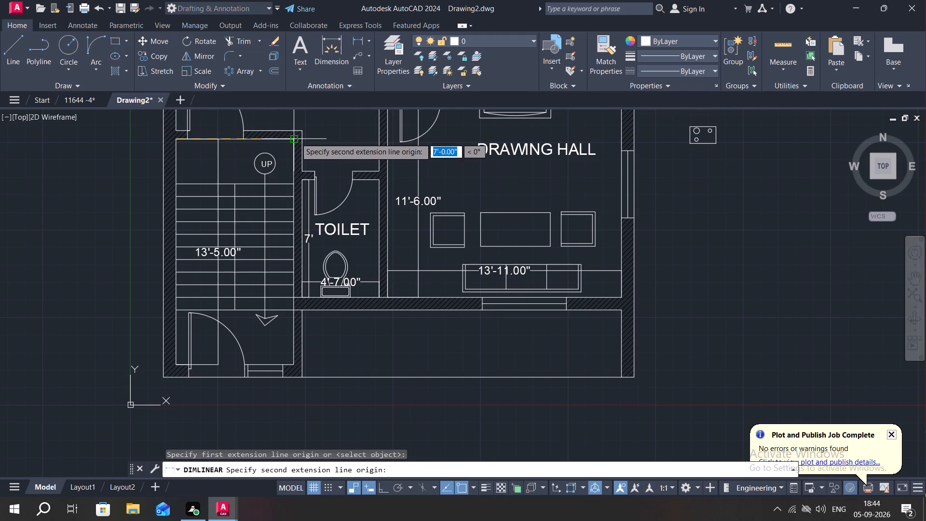
pyautogui.click(296, 138)
pyautogui.click(286, 151)
# Delete the stray BEDROOM label, toilet fixture and cooktop symbol lying outside the floor plan.
pyautogui.moveTo(270, 201); pyautogui.dragTo(251, 266, button='middle')
pyautogui.scroll(-1, 240, 292)
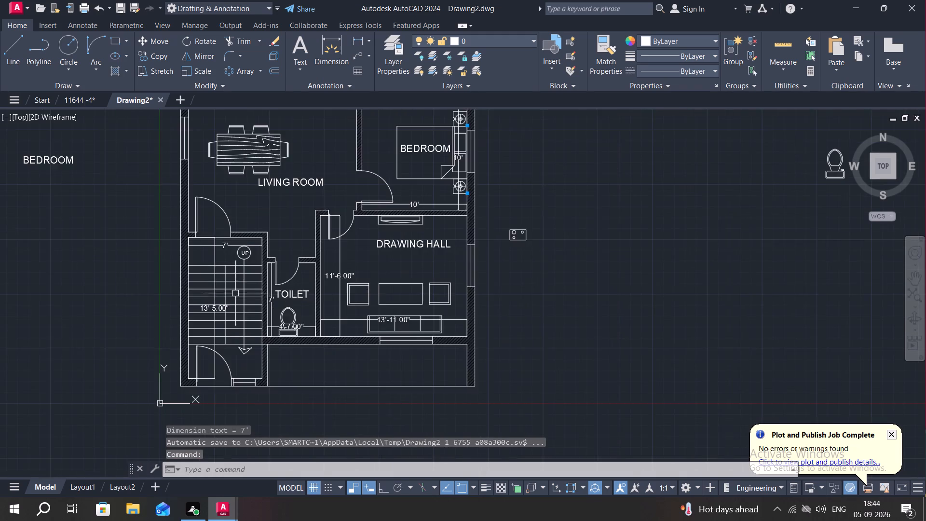
pyautogui.scroll(-1, 236, 291)
pyautogui.press('Escape')
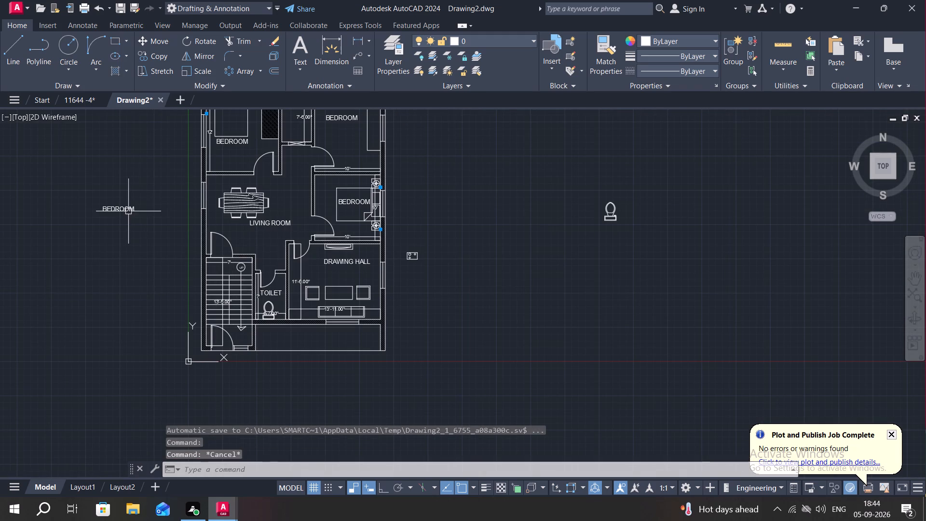
pyautogui.click(127, 211)
pyautogui.moveTo(379, 210); pyautogui.dragTo(303, 233, button='middle')
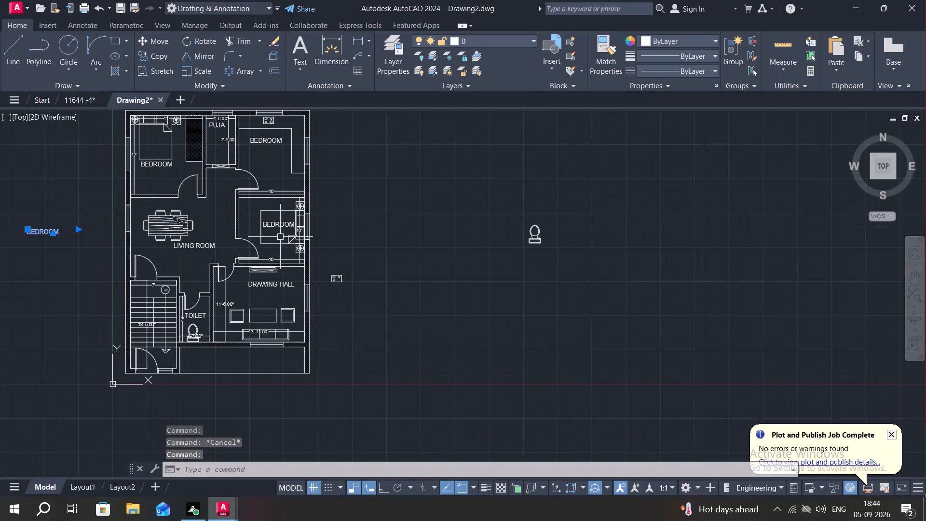
pyautogui.click(334, 278)
pyautogui.click(535, 231)
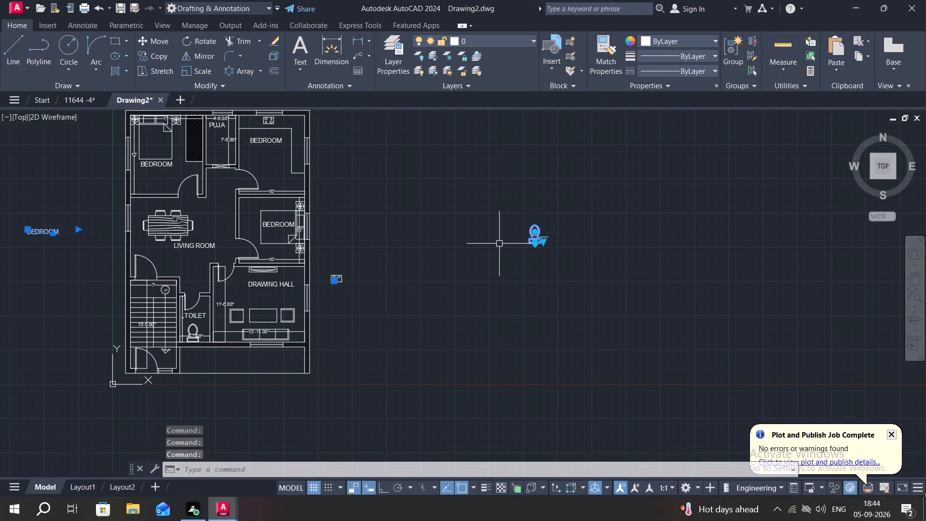
pyautogui.press('Delete')
pyautogui.moveTo(322, 265); pyautogui.dragTo(331, 285)
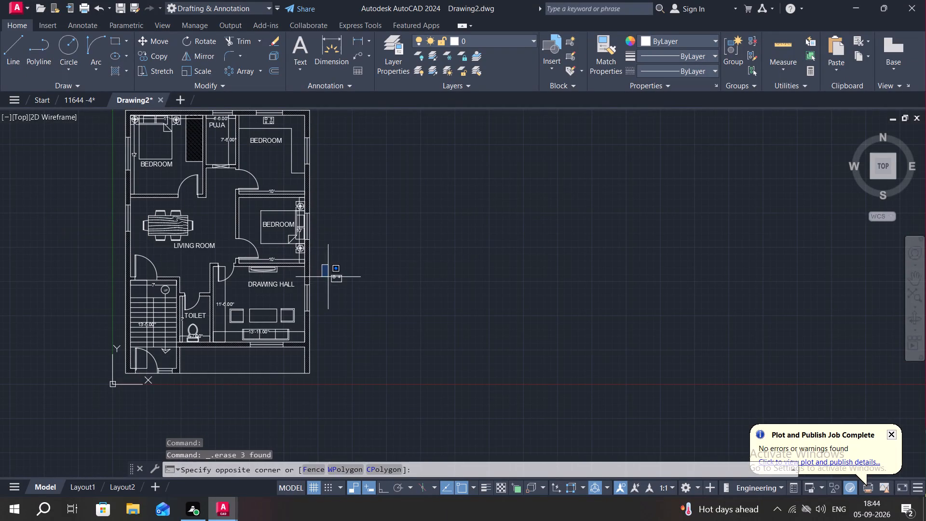
pyautogui.moveTo(331, 285); pyautogui.dragTo(391, 252)
pyautogui.press('Delete')
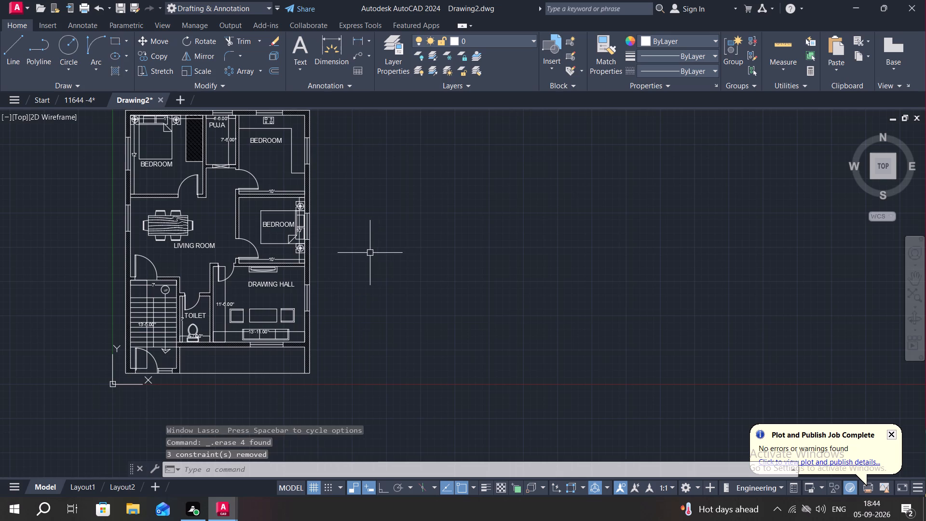
# Copy the LIVING ROOM label to the empty area above the plan's north wall.
pyautogui.scroll(-1, 363, 252)
pyautogui.moveTo(360, 257); pyautogui.dragTo(477, 247, button='middle')
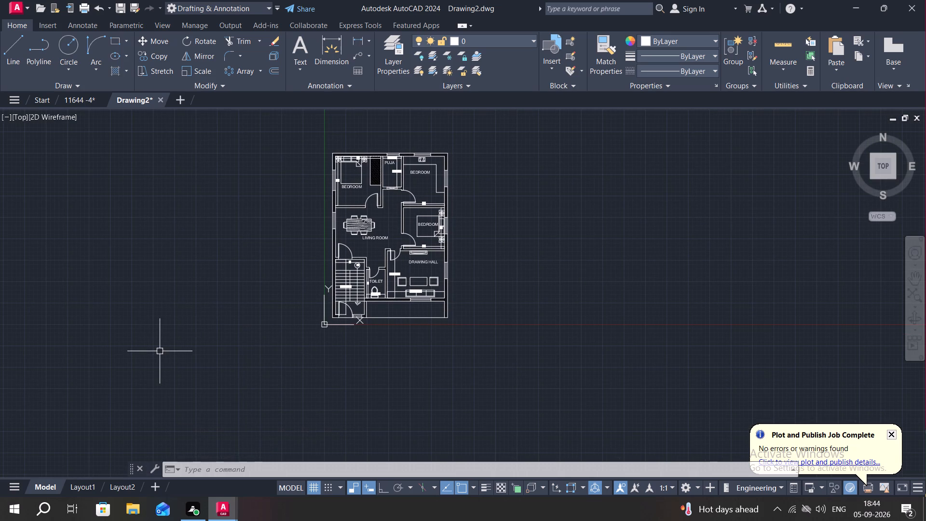
pyautogui.press('Escape')
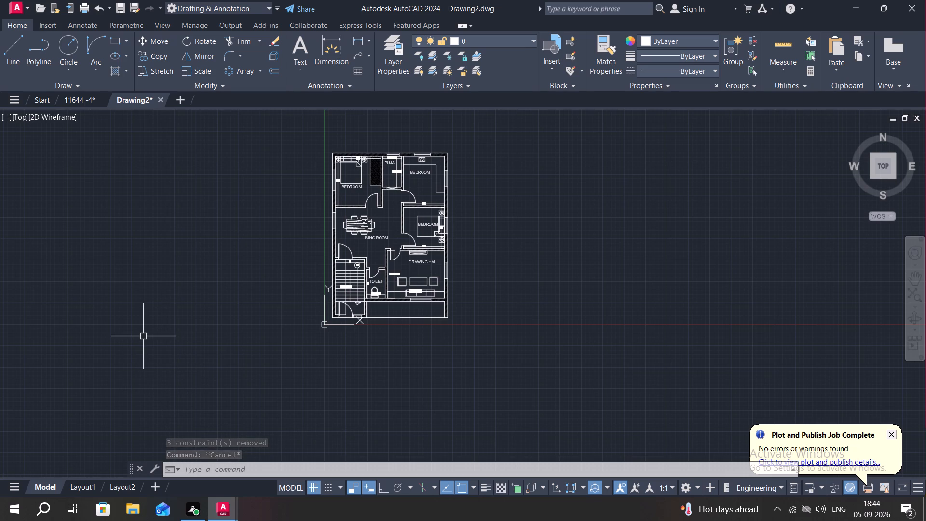
pyautogui.scroll(3, 0, 404)
pyautogui.scroll(-1, 0, 520)
pyautogui.scroll(1, 0, 520)
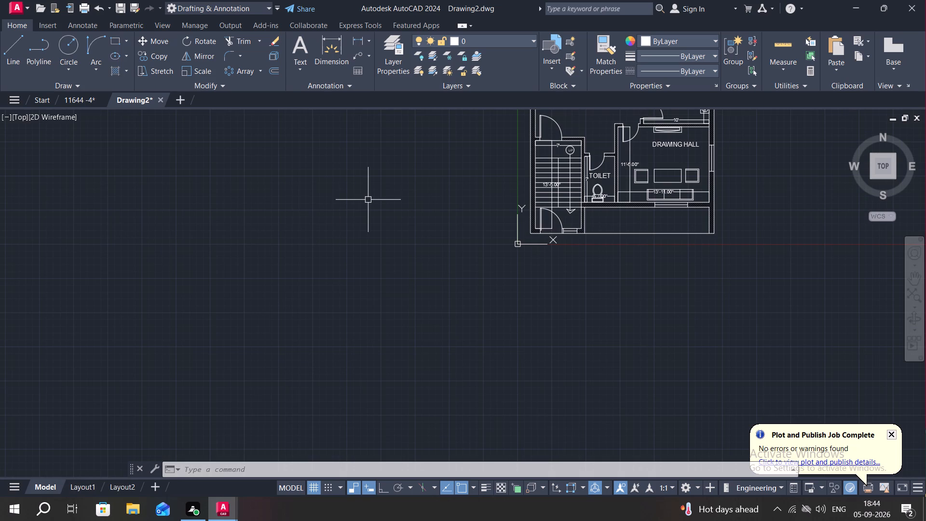
pyautogui.moveTo(497, 148); pyautogui.dragTo(495, 214, button='middle')
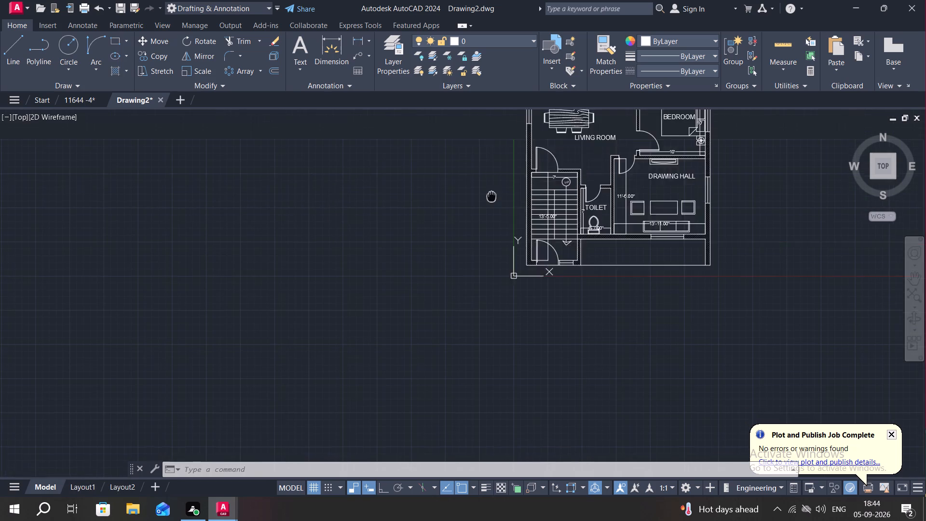
pyautogui.moveTo(495, 214); pyautogui.dragTo(466, 279, button='middle')
pyautogui.scroll(1, 585, 206)
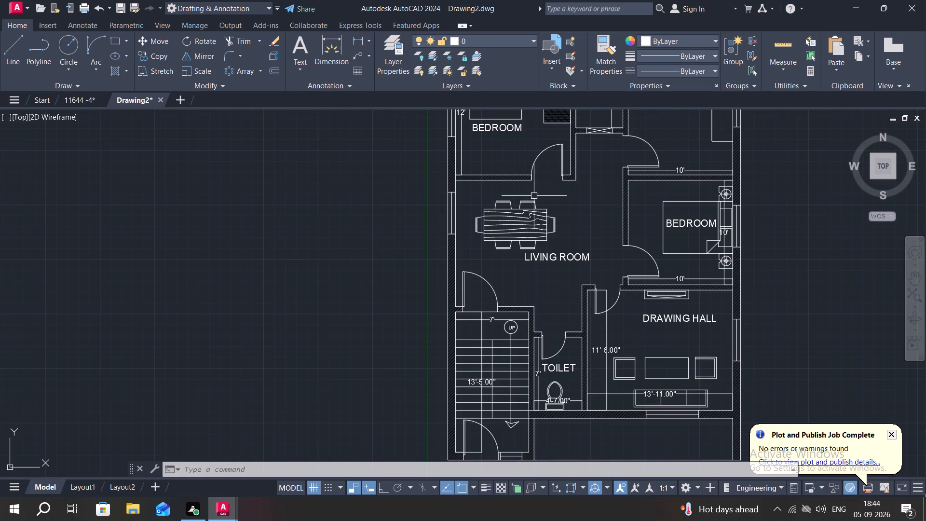
pyautogui.press('c')
pyautogui.press('o')
pyautogui.press('Escape')
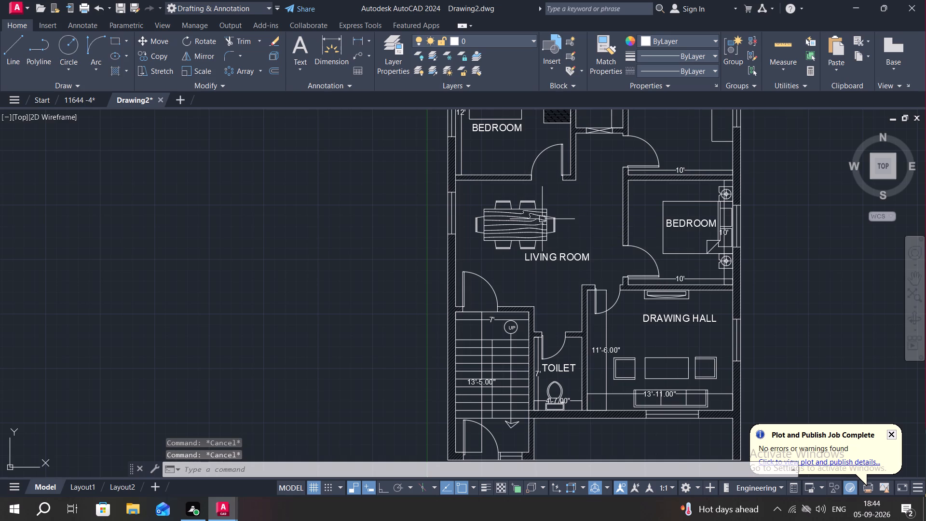
pyautogui.press('c')
pyautogui.press('o')
pyautogui.press('space')
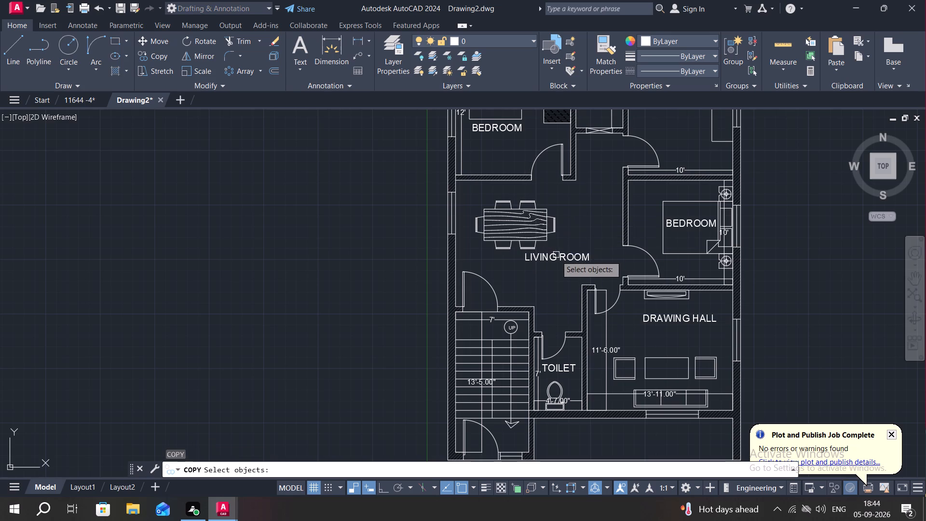
pyautogui.click(556, 256)
pyautogui.rightClick(558, 251)
pyautogui.click(557, 251)
pyautogui.moveTo(542, 186); pyautogui.dragTo(533, 343, button='middle')
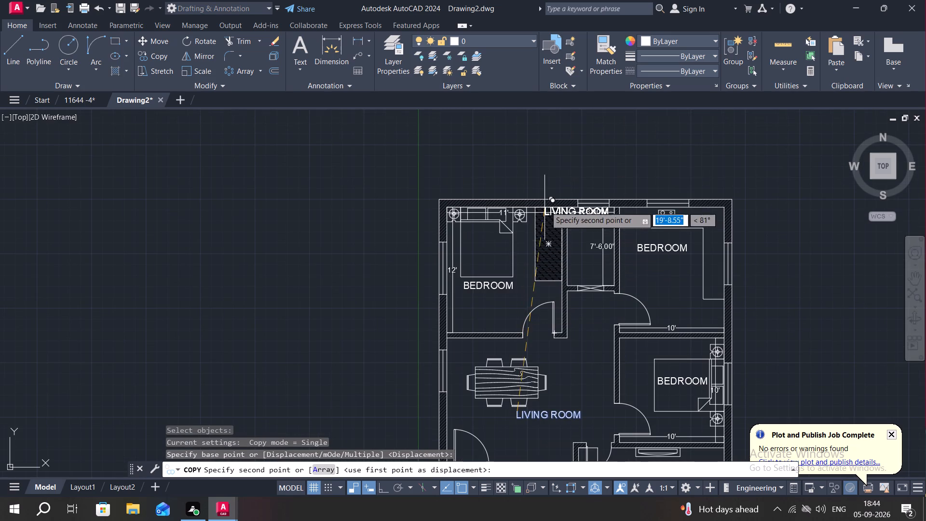
pyautogui.click(521, 167)
# Set the text height of the word LIVING in the copied label above the plan to 1'6".
pyautogui.doubleClick(540, 168)
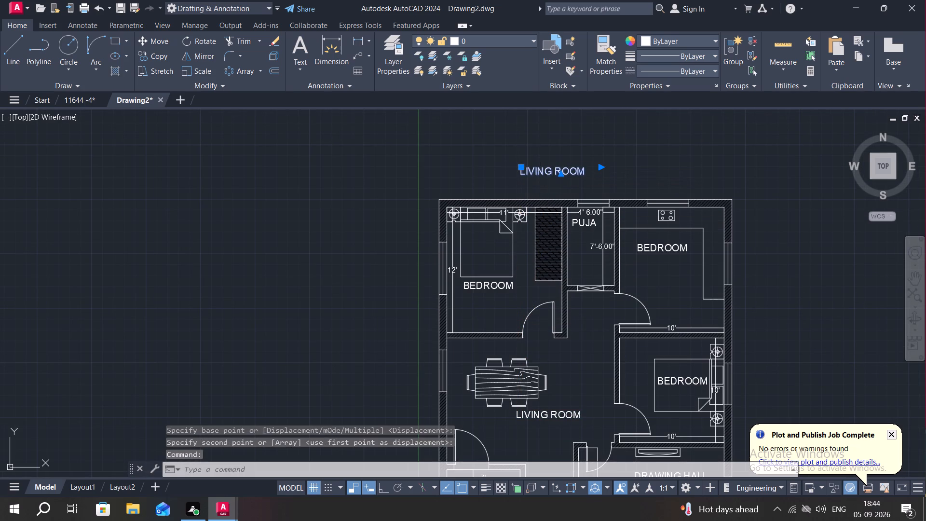
pyautogui.scroll(1, 548, 171)
pyautogui.doubleClick(506, 171)
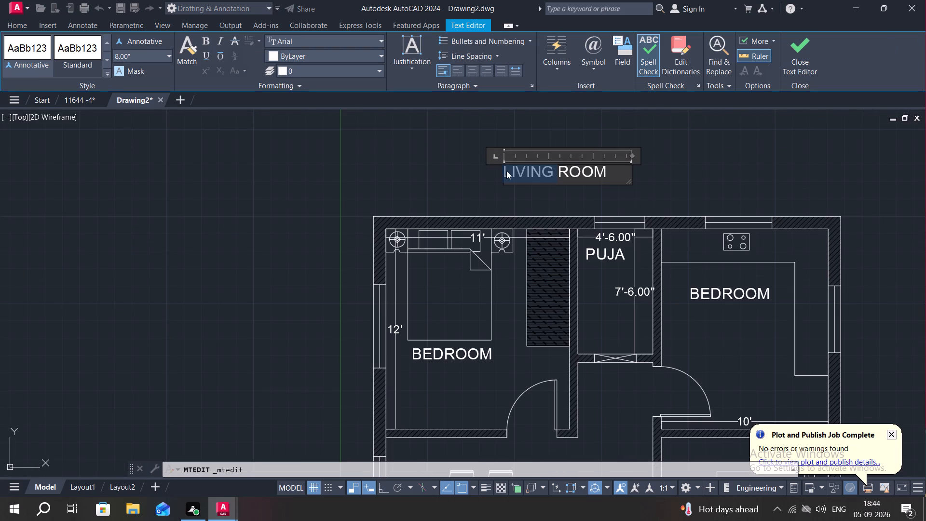
pyautogui.click(140, 50)
pyautogui.press('BackSpace')
pyautogui.write("1'")
pyautogui.write('6"')
pyautogui.press('Return')
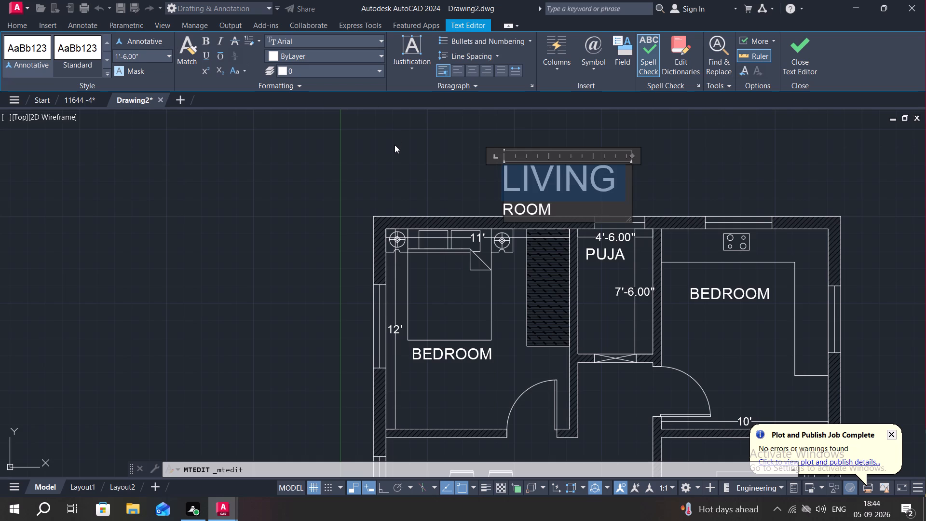
pyautogui.click(395, 145)
# Replace the copied label's text with the title HOUSE PLAN WEST PLACE in the enlarged text height.
pyautogui.moveTo(413, 146); pyautogui.dragTo(319, 96, button='middle')
pyautogui.doubleClick(418, 123)
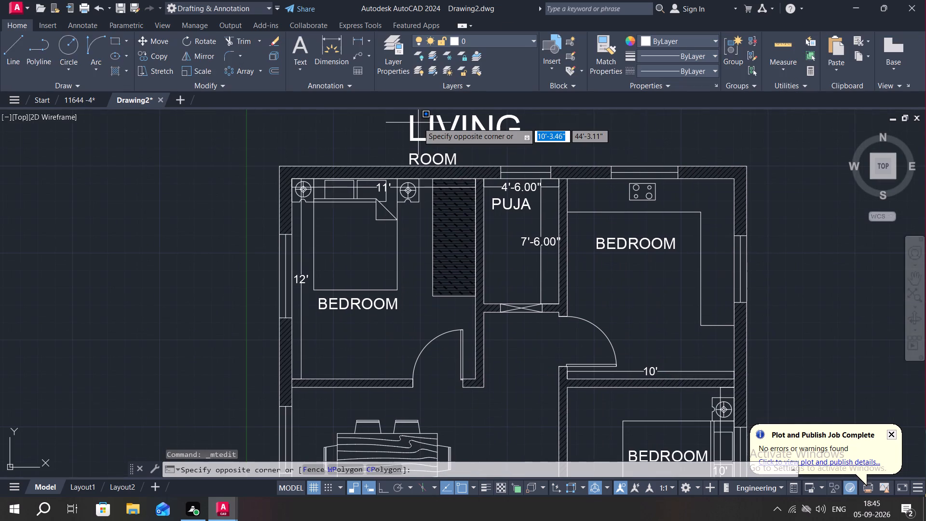
pyautogui.press('Escape')
pyautogui.doubleClick(409, 132)
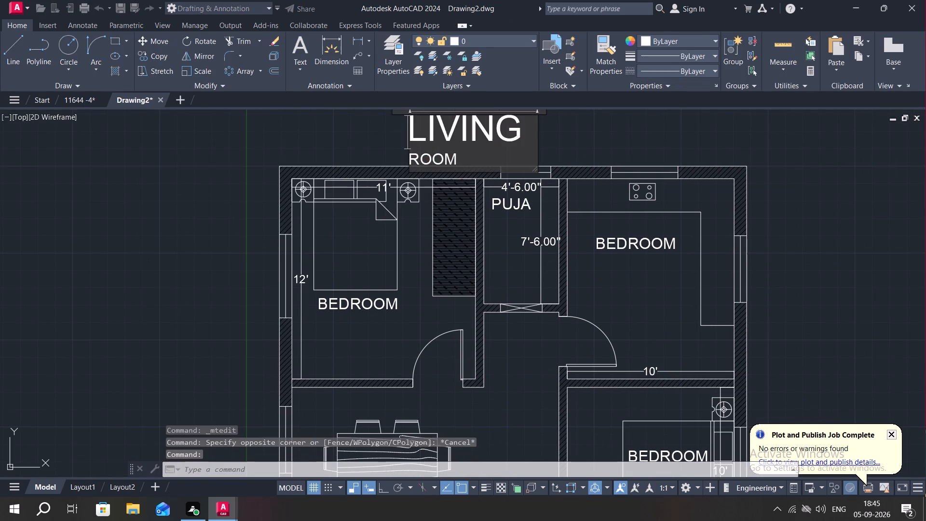
pyautogui.click(470, 157)
pyautogui.press('\\')
pyautogui.press('BackSpace')
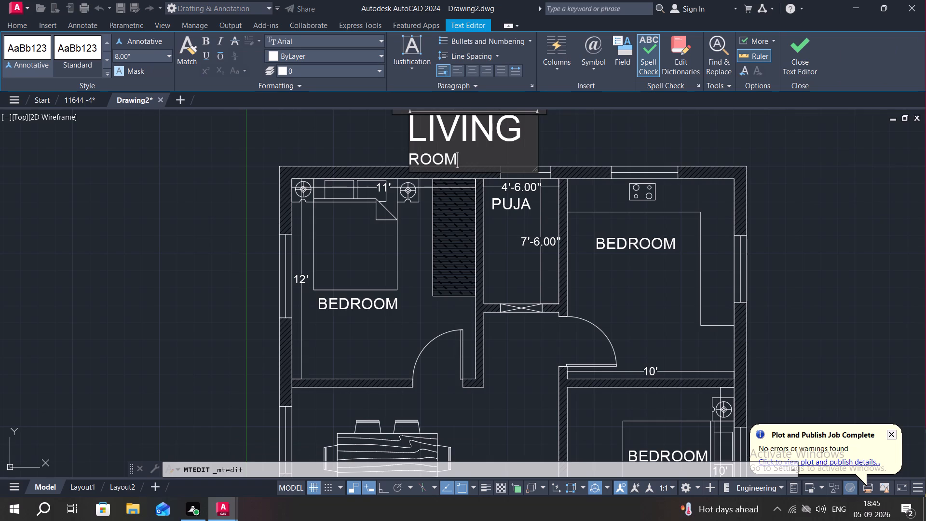
pyautogui.press('BackSpace')
pyautogui.press('BackSpace')
pyautogui.press('BackSpace')
pyautogui.press('BackSpace')
pyautogui.press('BackSpace')
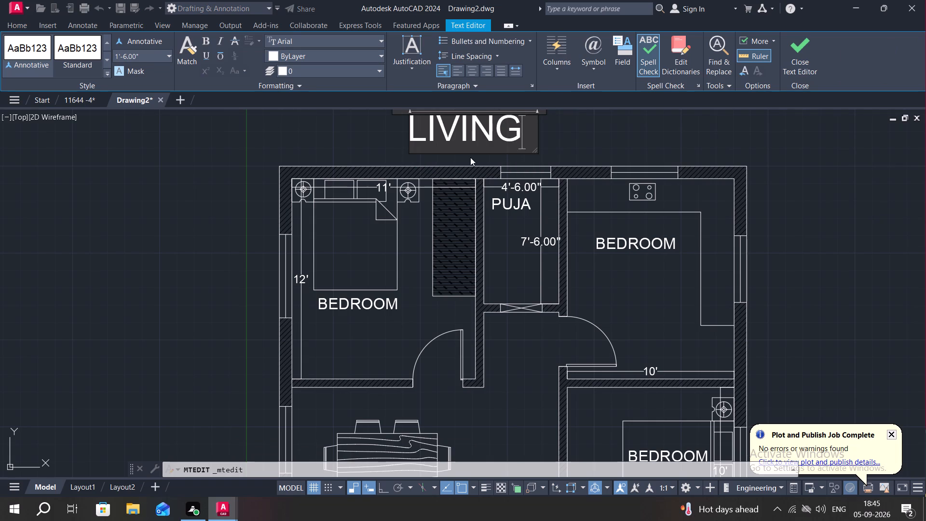
pyautogui.press('BackSpace')
pyautogui.press('BackSpace')
pyautogui.press('BackSpace')
pyautogui.press('BackSpace')
pyautogui.press('BackSpace')
pyautogui.press('BackSpace')
pyautogui.press('BackSpace')
pyautogui.press('BackSpace')
pyautogui.write('HOUDE')
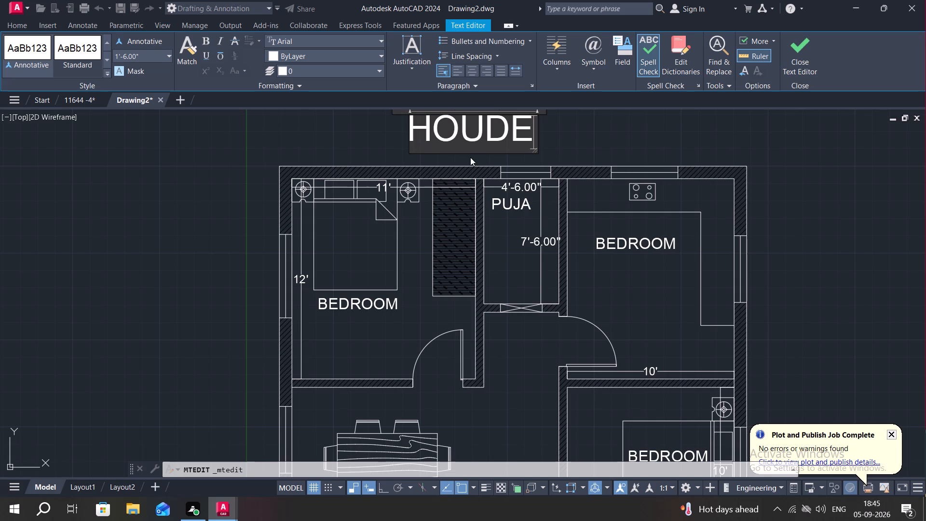
pyautogui.press('BackSpace')
pyautogui.press('BackSpace')
pyautogui.write('SE')
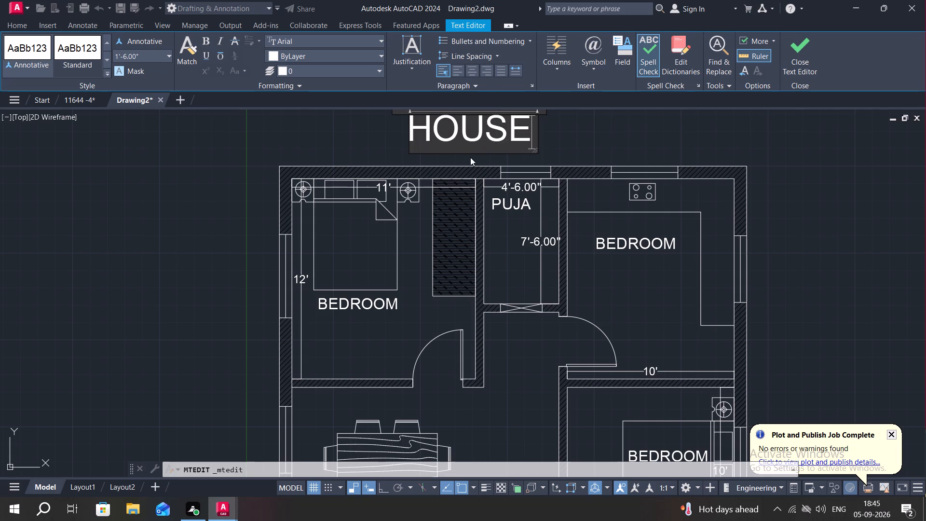
pyautogui.press('space')
pyautogui.press('p')
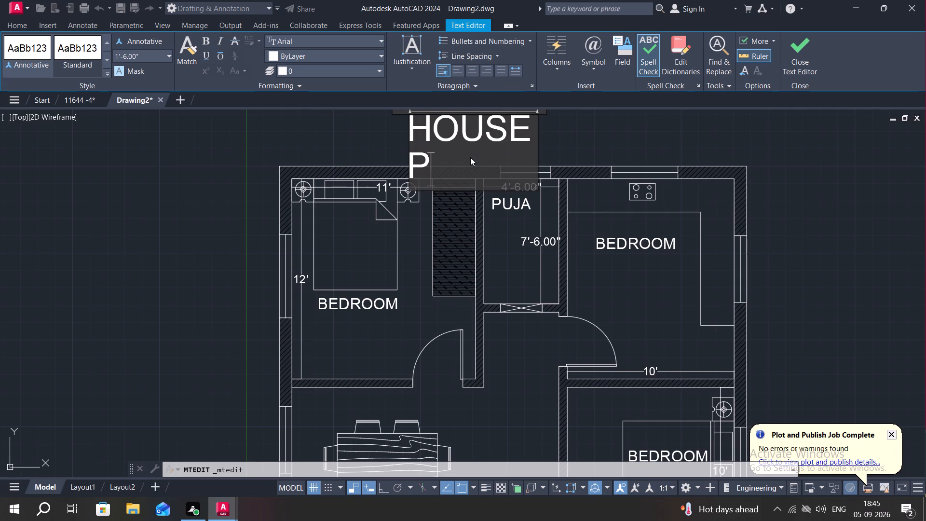
pyautogui.write('LAN')
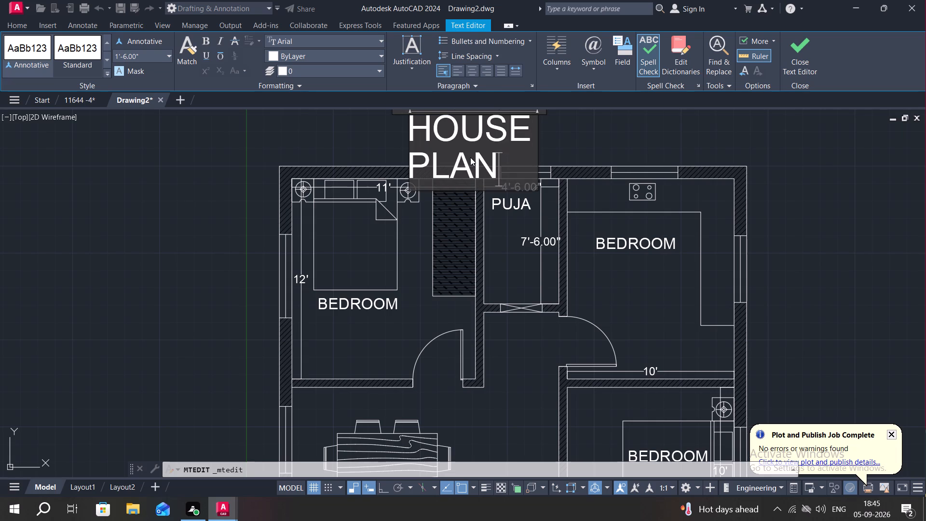
pyautogui.press('space')
pyautogui.write('WEST PLACE')
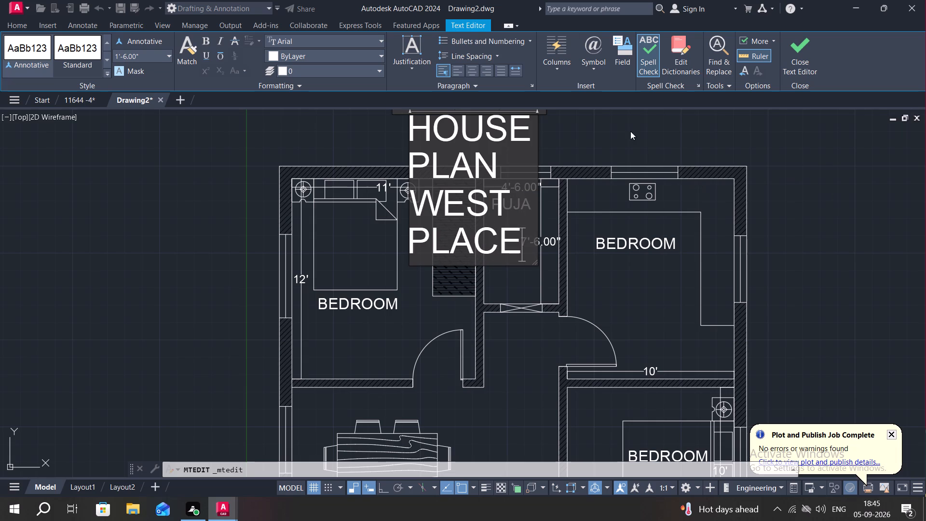
pyautogui.click(580, 138)
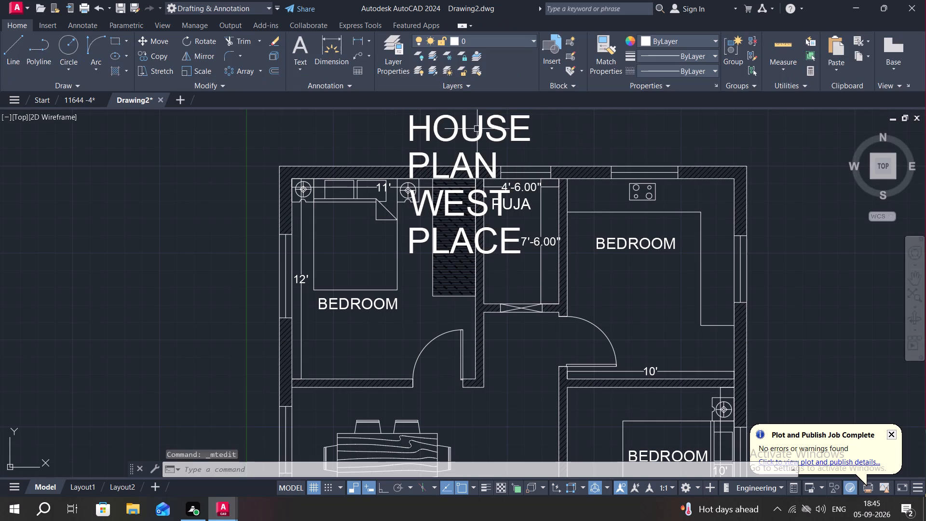
# Widen the HOUSE PLAN WEST PLACE title's text box so that the whole title fits on one line.
pyautogui.click(478, 127)
pyautogui.click(537, 117)
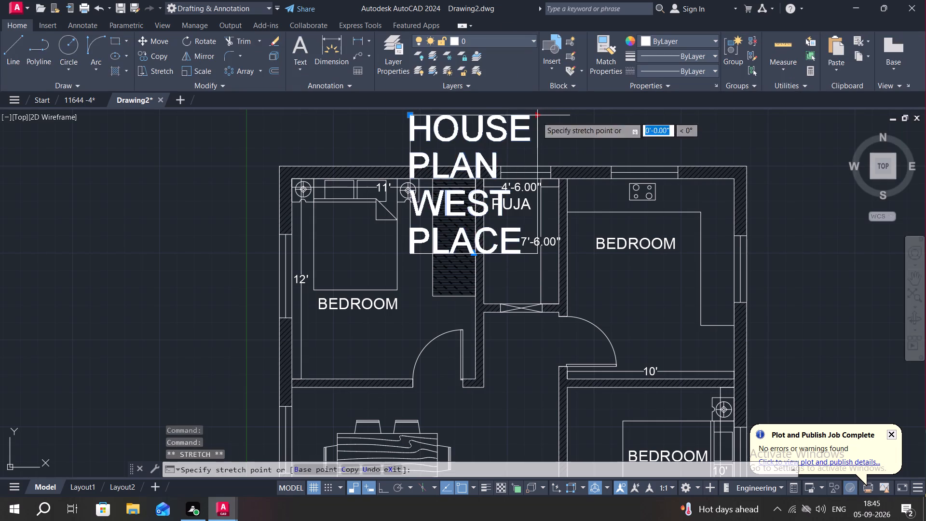
pyautogui.moveTo(709, 127); pyautogui.dragTo(637, 207, button='middle')
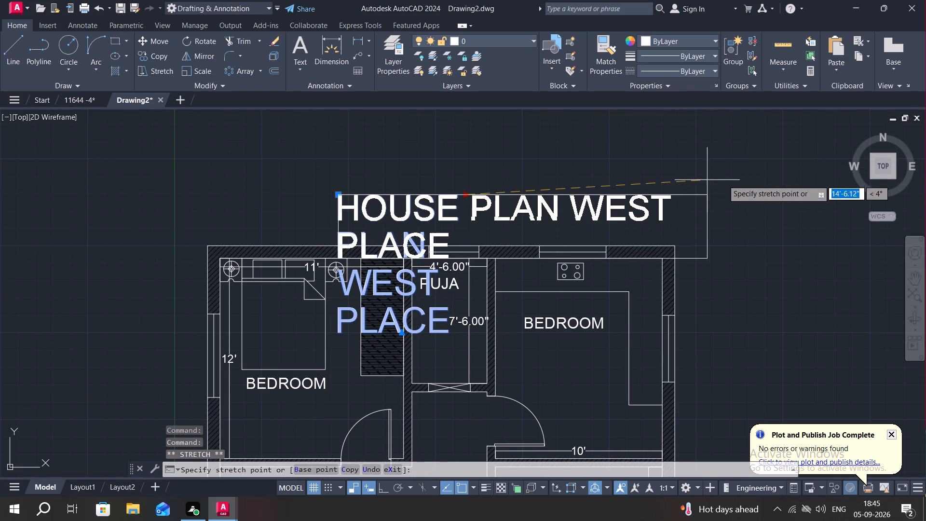
pyautogui.click(834, 178)
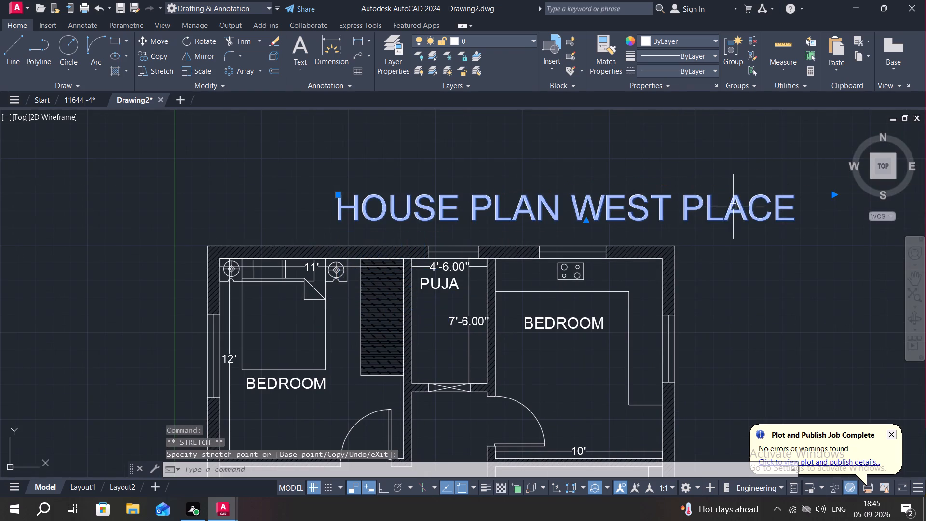
pyautogui.press('space')
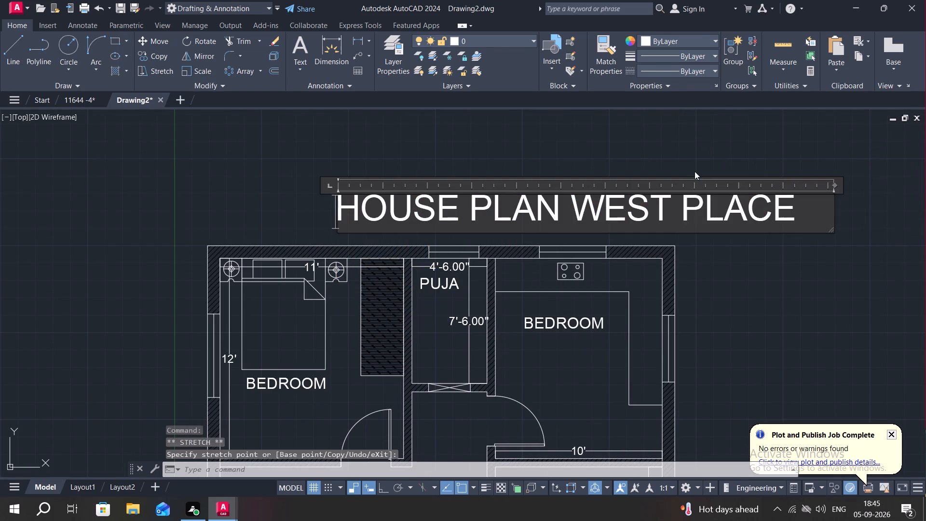
pyautogui.click(670, 160)
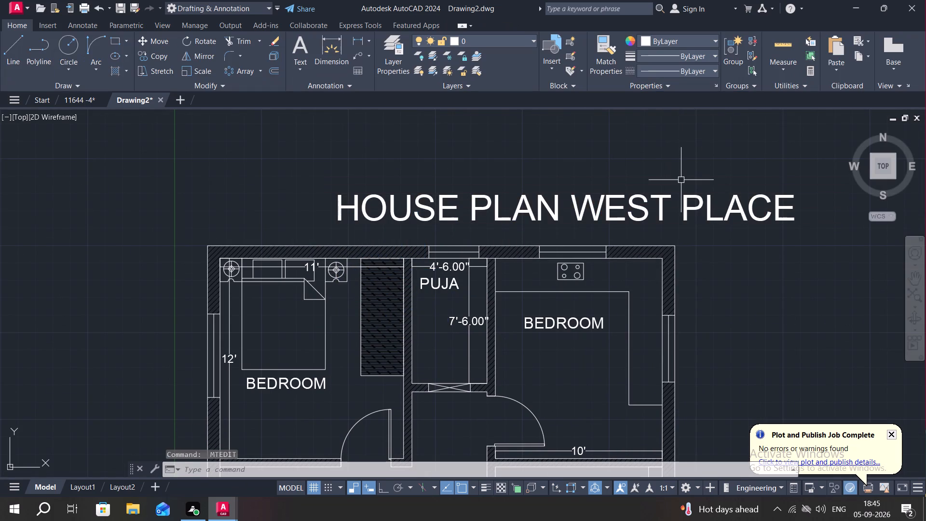
# Move the HOUSE PLAN WEST PLACE title west so it sits centred above the plan's north wall.
pyautogui.press('m')
pyautogui.press('space')
pyautogui.click(656, 196)
pyautogui.rightClick(656, 196)
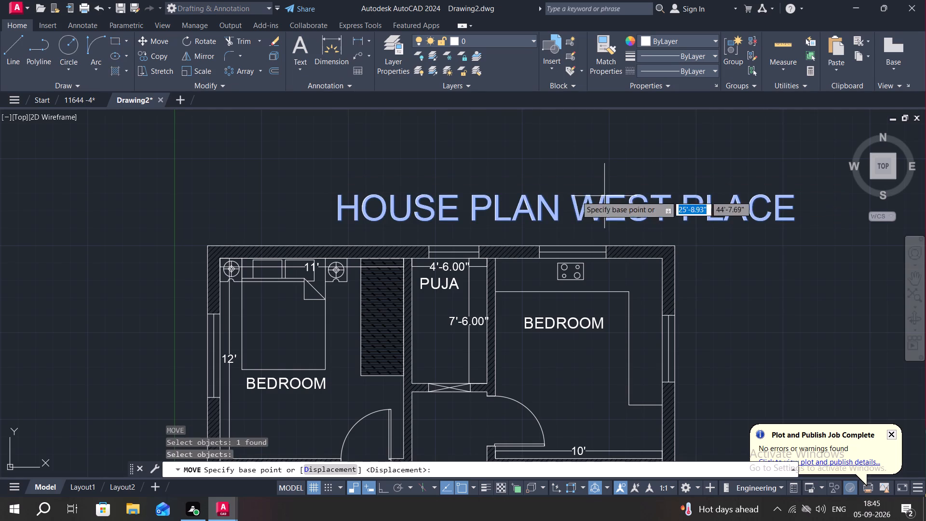
pyautogui.click(345, 205)
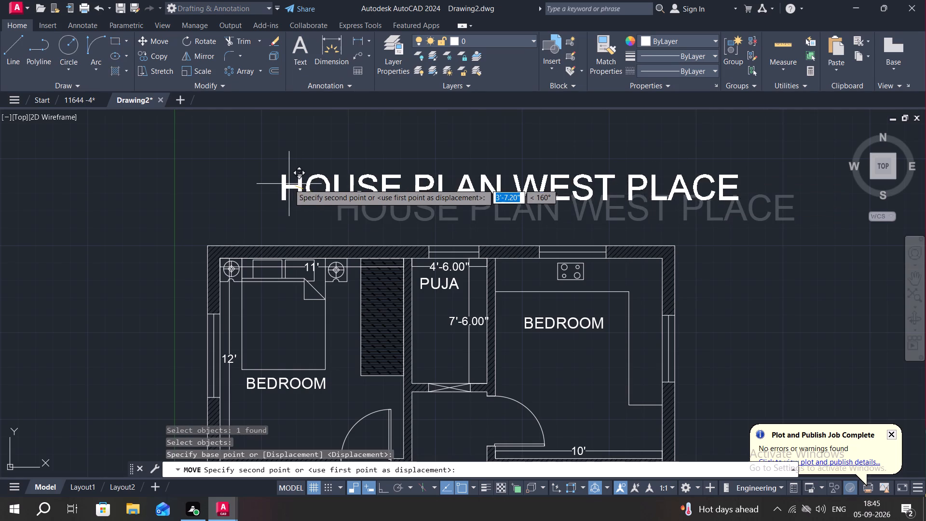
pyautogui.click(226, 199)
pyautogui.scroll(-1, 321, 229)
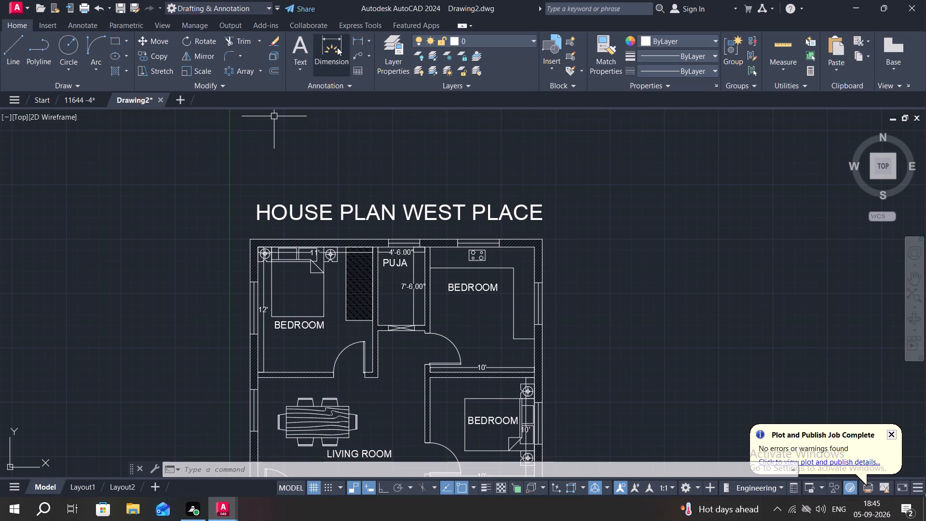
# Add a linear dimension for the house's overall outer width, placed just above the north wall.
pyautogui.click(362, 37)
pyautogui.click(356, 39)
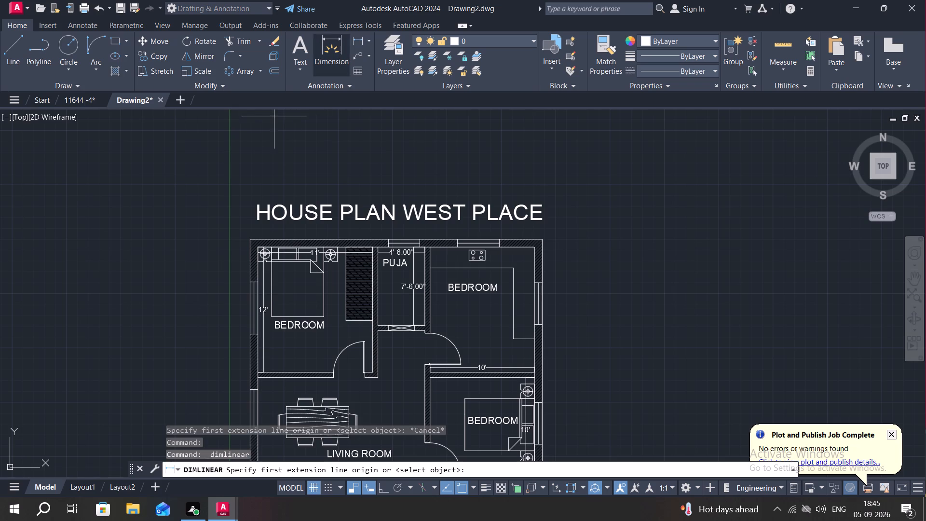
pyautogui.click(247, 237)
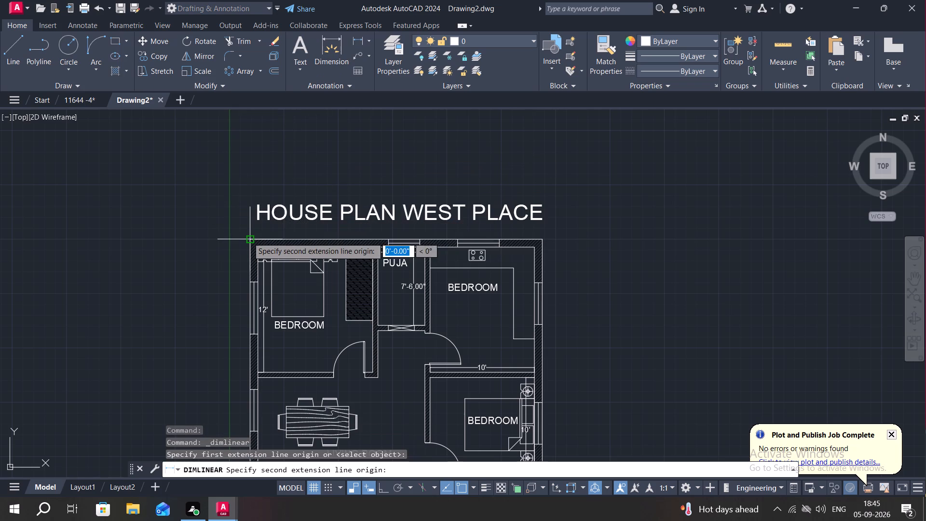
pyautogui.click(542, 240)
pyautogui.click(539, 232)
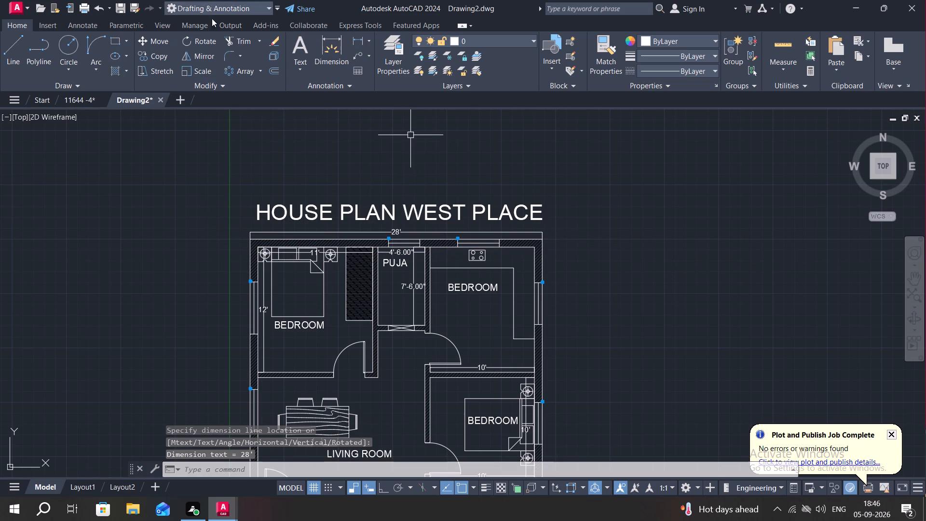
# Add a linear dimension for the house's overall outer length, from northeast to southeast corner, placed outside the east wall.
pyautogui.click(352, 36)
pyautogui.moveTo(374, 161); pyautogui.dragTo(318, 81, button='middle')
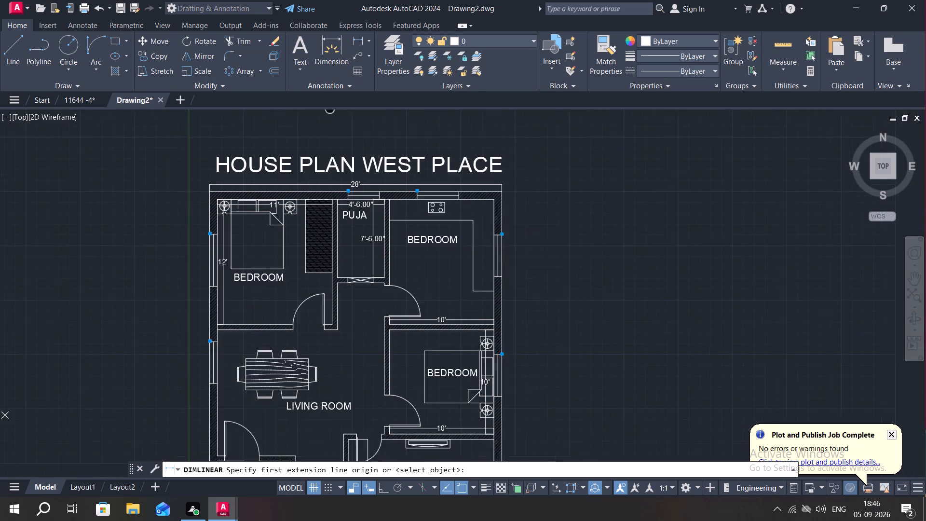
pyautogui.click(485, 159)
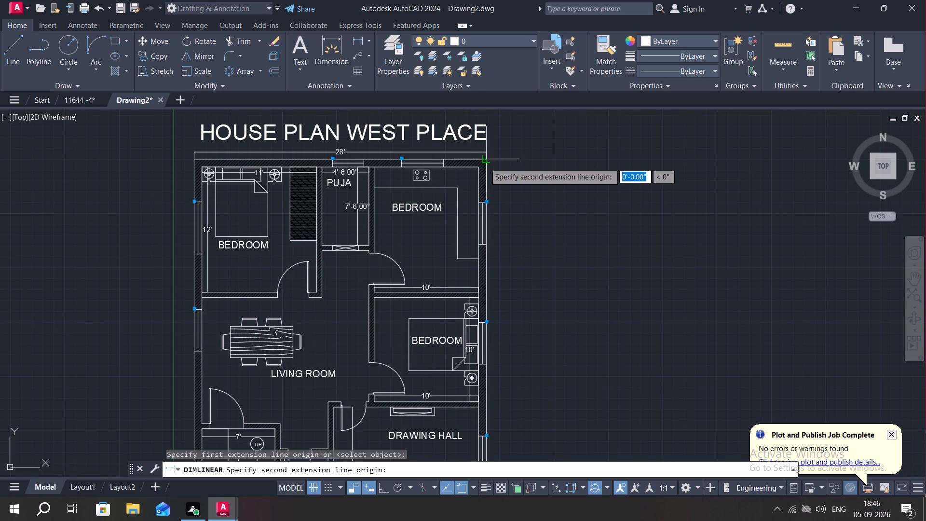
pyautogui.moveTo(483, 212); pyautogui.dragTo(481, 155, button='middle')
pyautogui.scroll(-2, 491, 239)
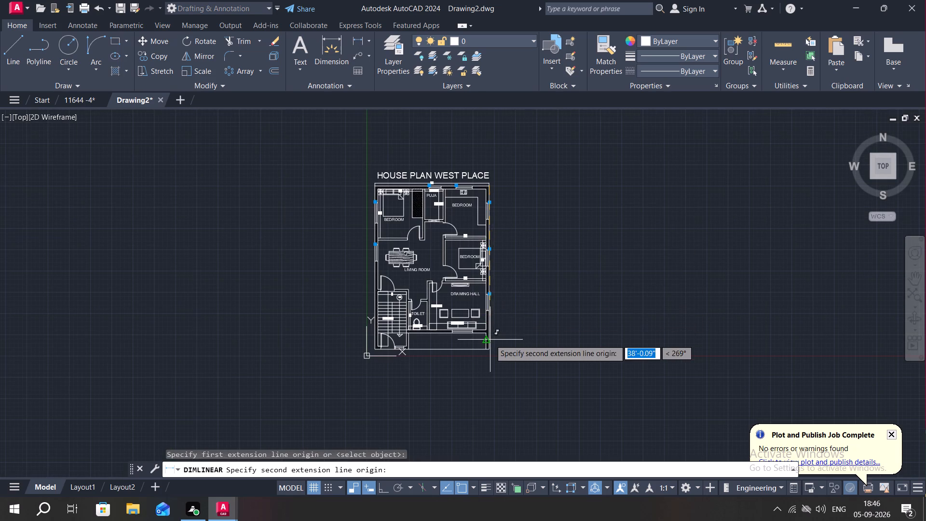
pyautogui.scroll(3, 490, 348)
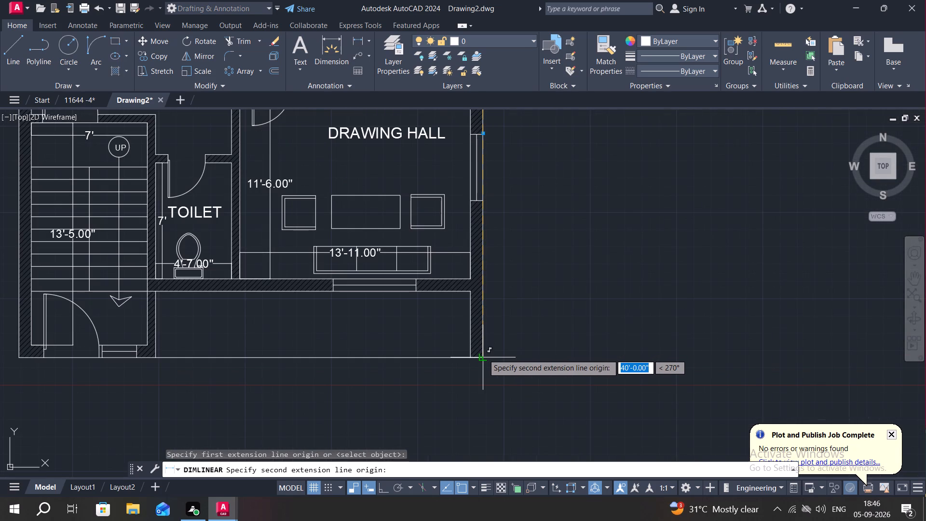
pyautogui.click(483, 354)
pyautogui.moveTo(542, 352); pyautogui.dragTo(534, 388, button='middle')
pyautogui.scroll(-1, 534, 388)
pyautogui.click(534, 382)
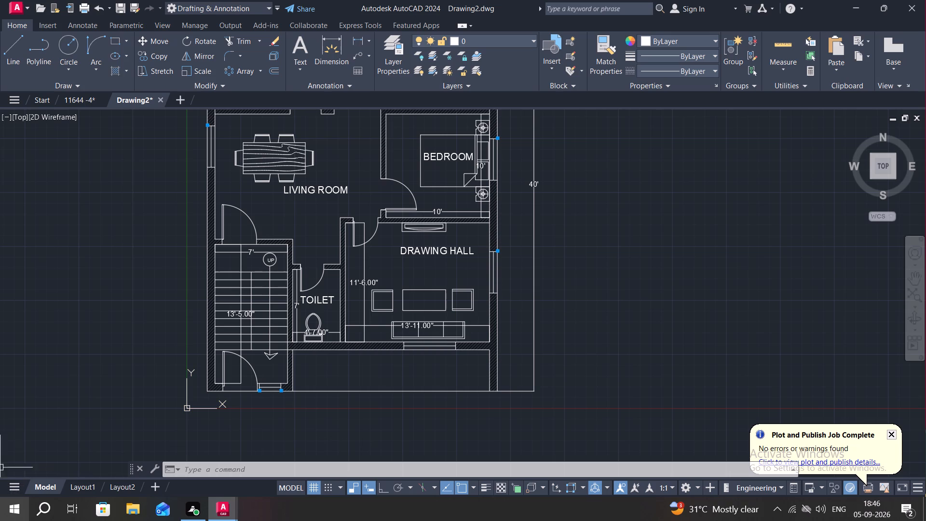
# Insert a Trees - Imperial block in the empty area east of the drawing hall, outside the overall dimension.
pyautogui.moveTo(393, 366); pyautogui.dragTo(414, 363, button='middle')
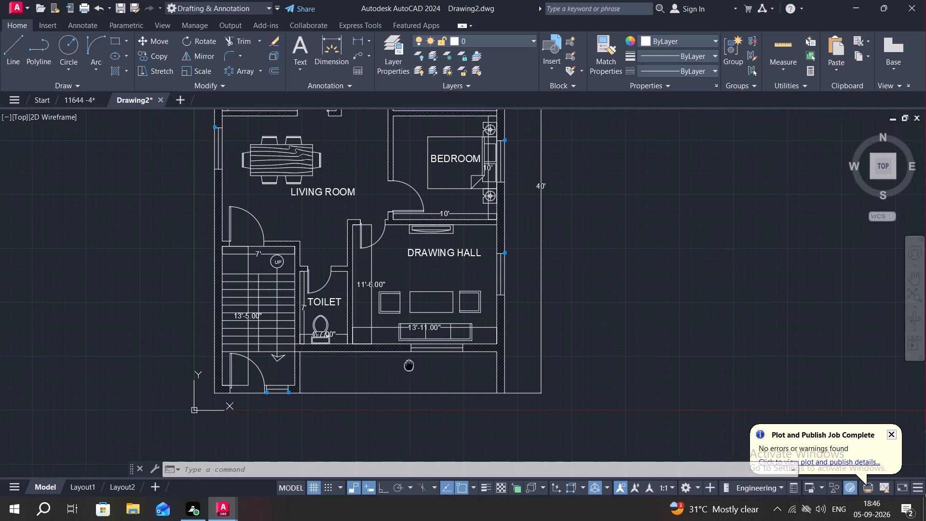
pyautogui.moveTo(414, 363); pyautogui.dragTo(414, 363, button='middle')
pyautogui.moveTo(444, 355); pyautogui.dragTo(494, 350, button='middle')
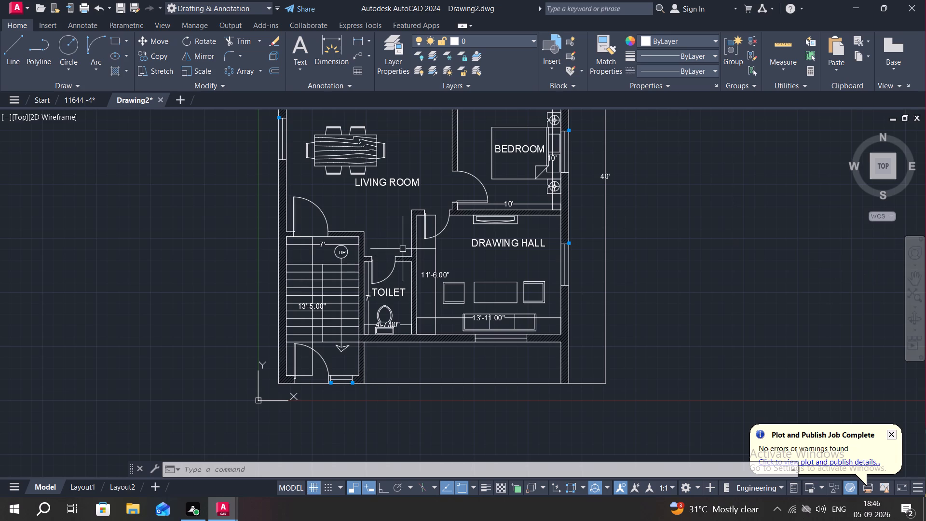
pyautogui.hotkey('ctrl', '3')
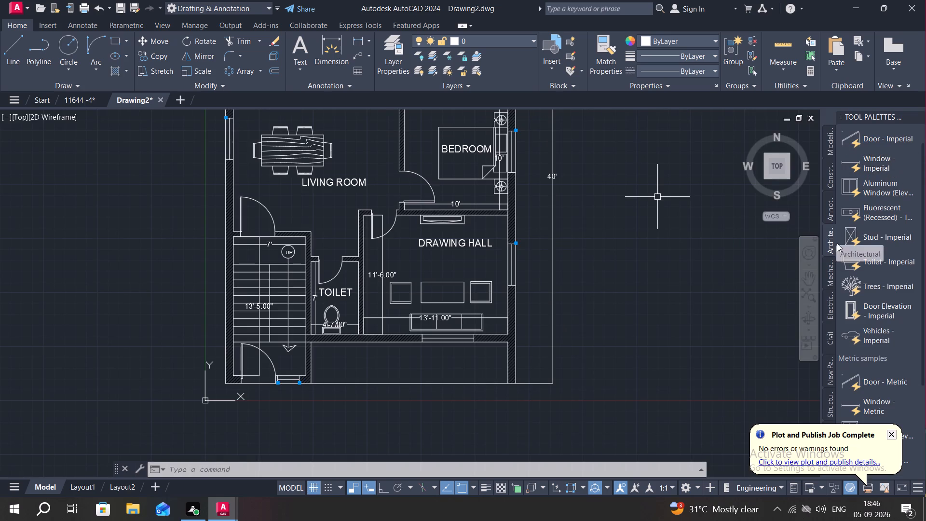
pyautogui.click(845, 283)
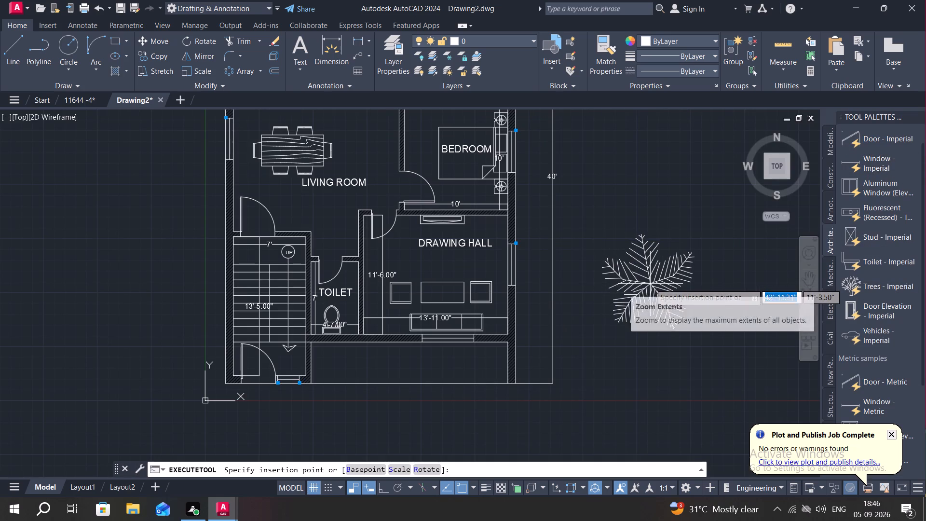
pyautogui.click(652, 284)
pyautogui.press('Escape')
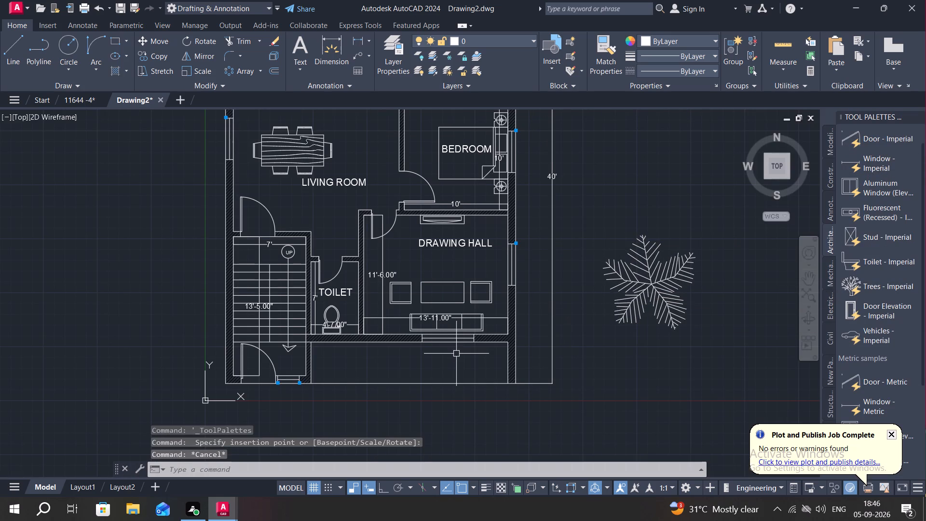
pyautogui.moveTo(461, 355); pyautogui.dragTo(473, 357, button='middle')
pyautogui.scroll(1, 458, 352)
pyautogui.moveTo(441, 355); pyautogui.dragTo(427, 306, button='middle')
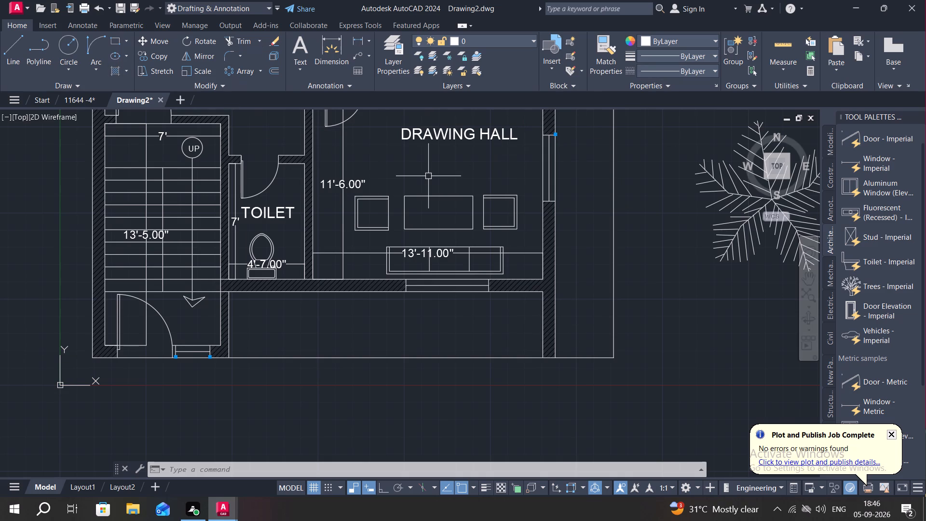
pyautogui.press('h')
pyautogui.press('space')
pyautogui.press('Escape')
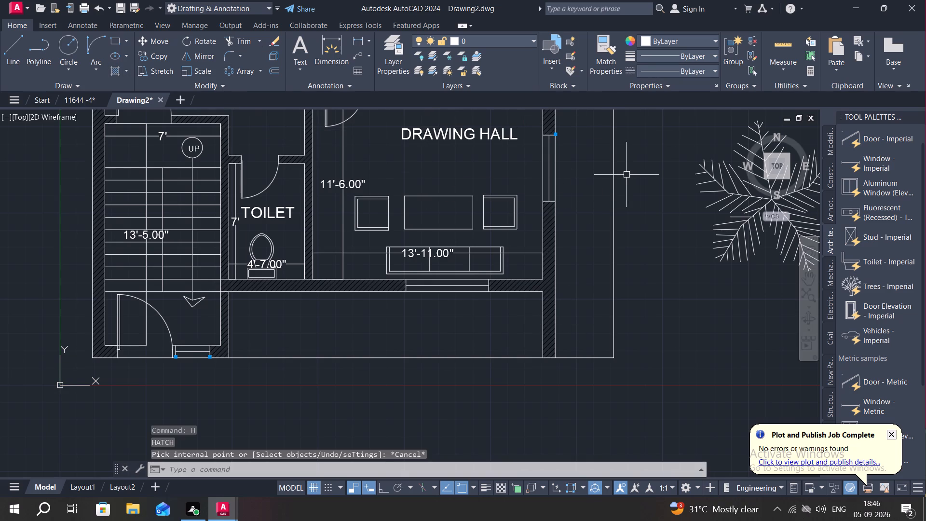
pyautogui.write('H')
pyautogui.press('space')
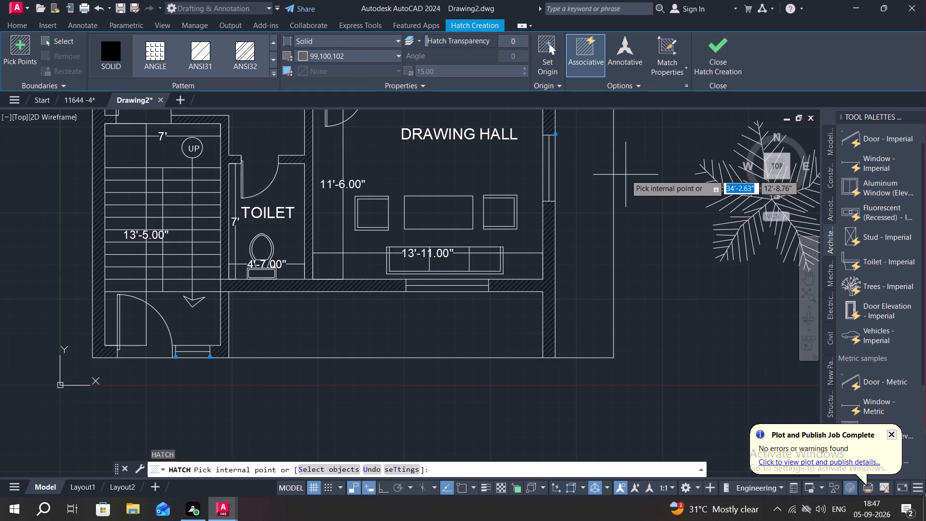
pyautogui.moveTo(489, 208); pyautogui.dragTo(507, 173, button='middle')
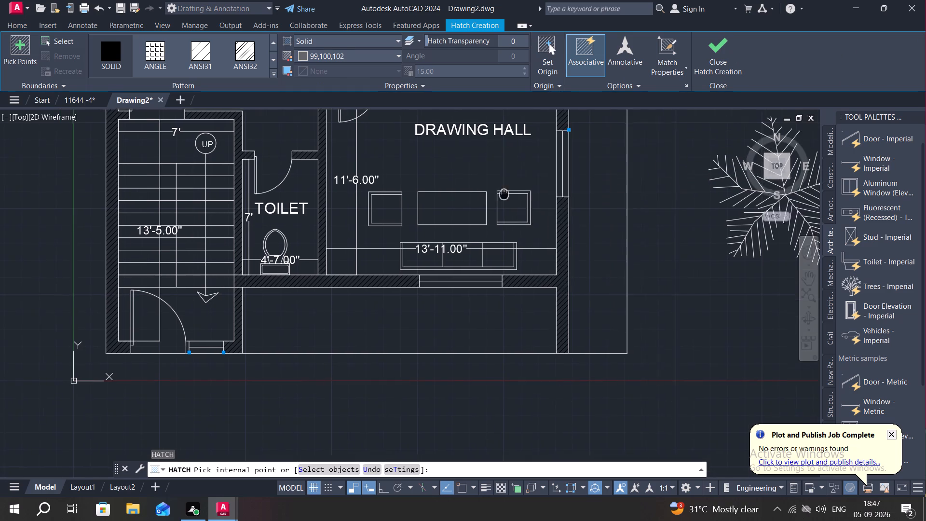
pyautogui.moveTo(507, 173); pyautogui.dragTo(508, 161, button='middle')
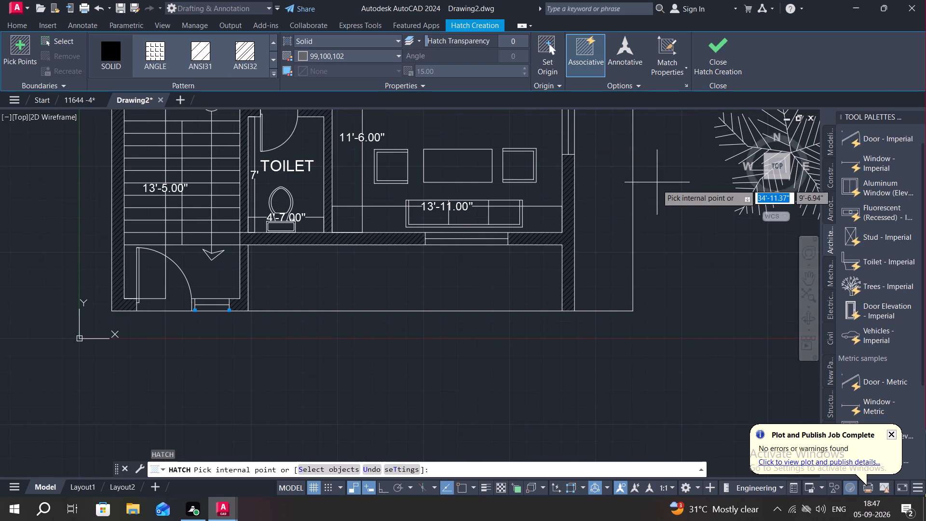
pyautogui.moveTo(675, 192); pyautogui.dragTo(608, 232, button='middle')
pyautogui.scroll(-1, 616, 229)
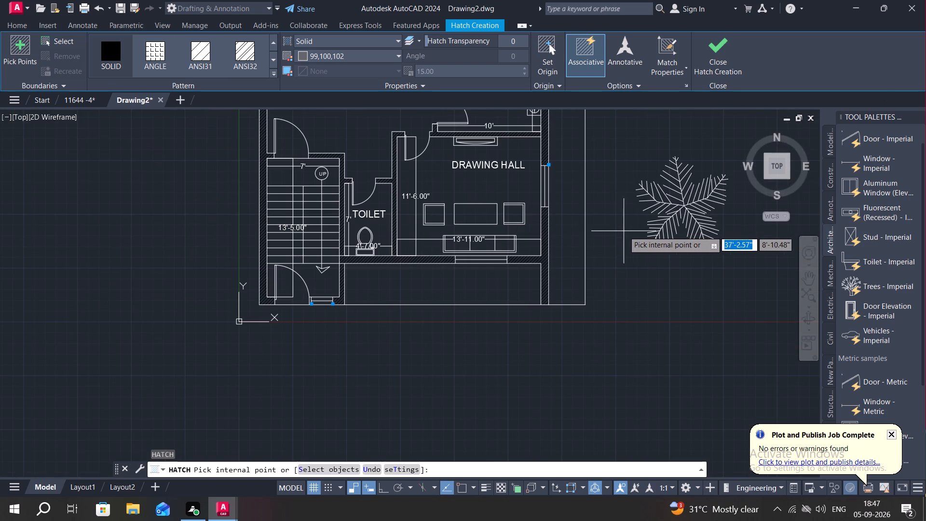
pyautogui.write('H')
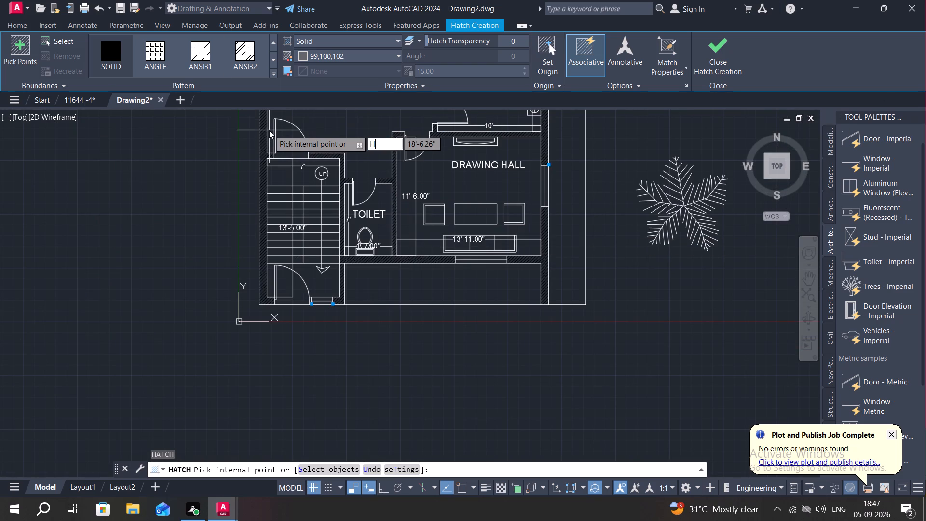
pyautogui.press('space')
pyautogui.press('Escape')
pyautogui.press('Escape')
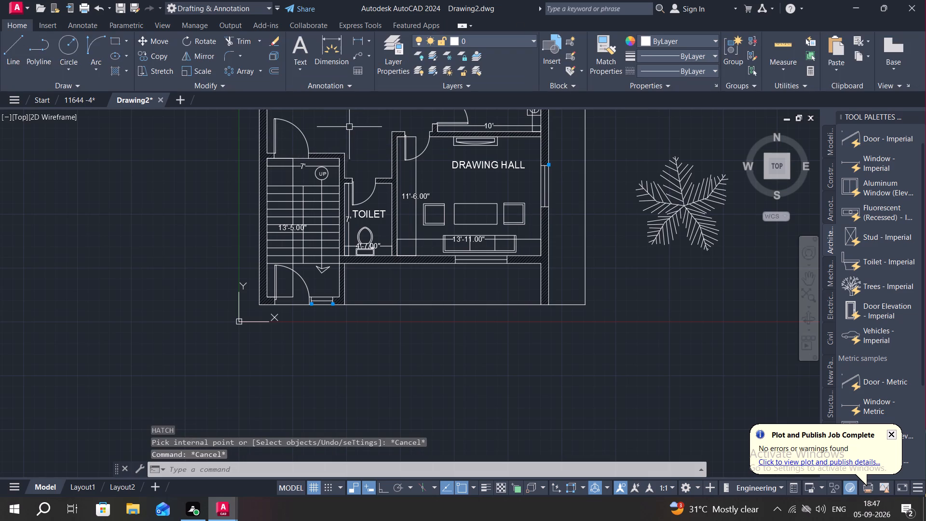
# Hatch the enclosed front strip south of the toilet and drawing hall with the CROSS pattern.
pyautogui.write('H')
pyautogui.press('space')
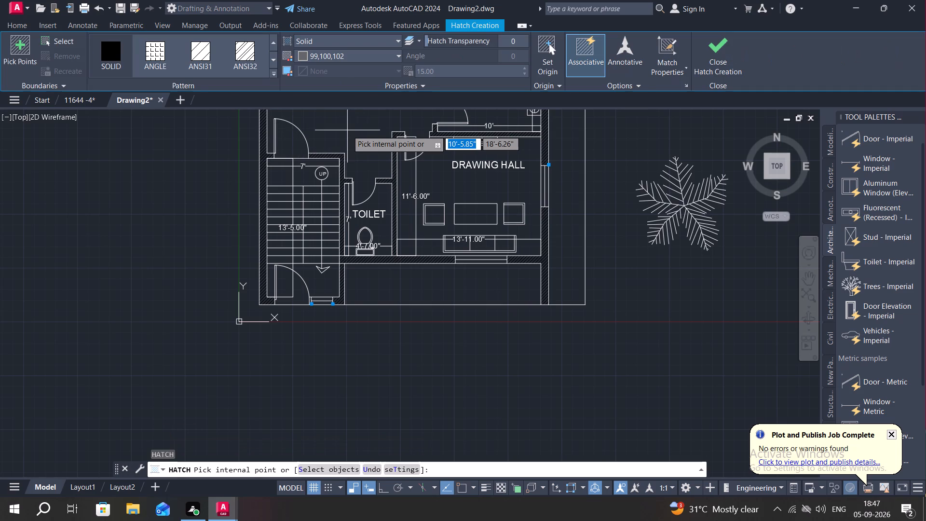
pyautogui.click(275, 72)
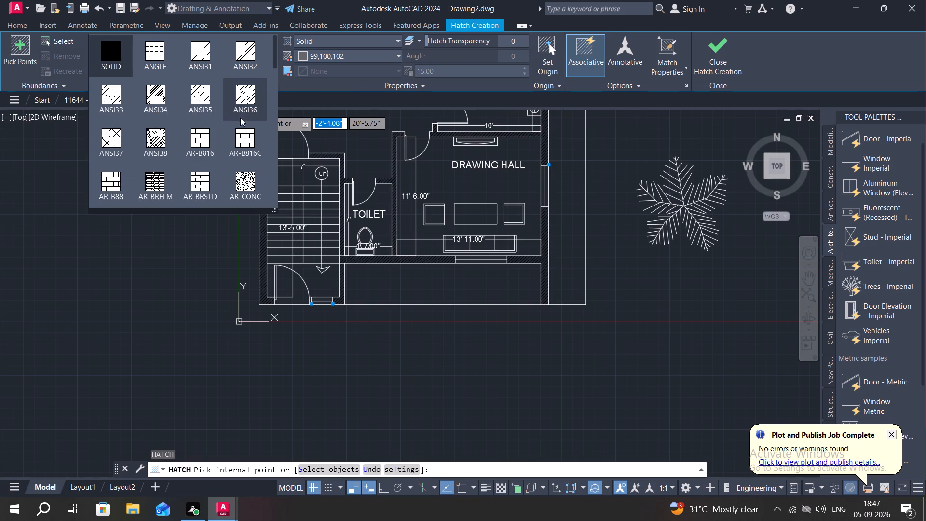
pyautogui.scroll(-5, 226, 143)
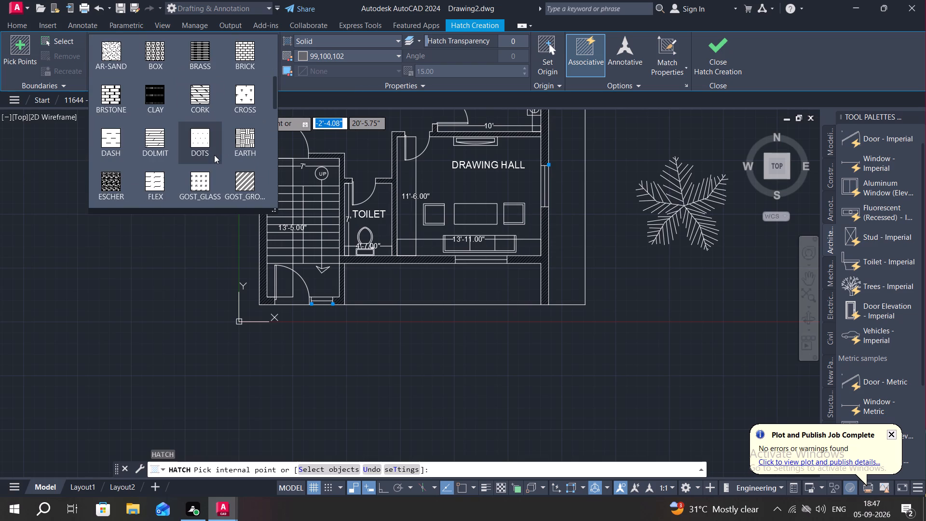
pyautogui.click(243, 93)
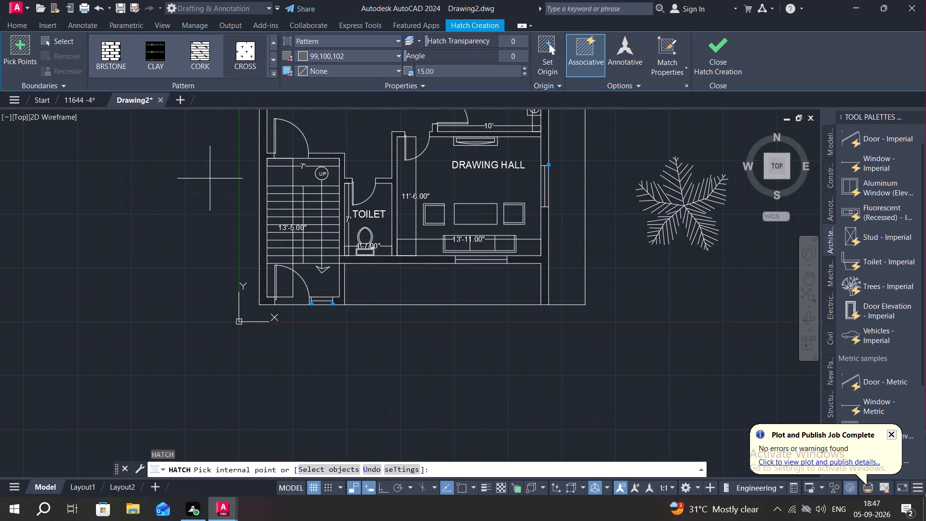
pyautogui.click(442, 276)
pyautogui.scroll(6, 440, 283)
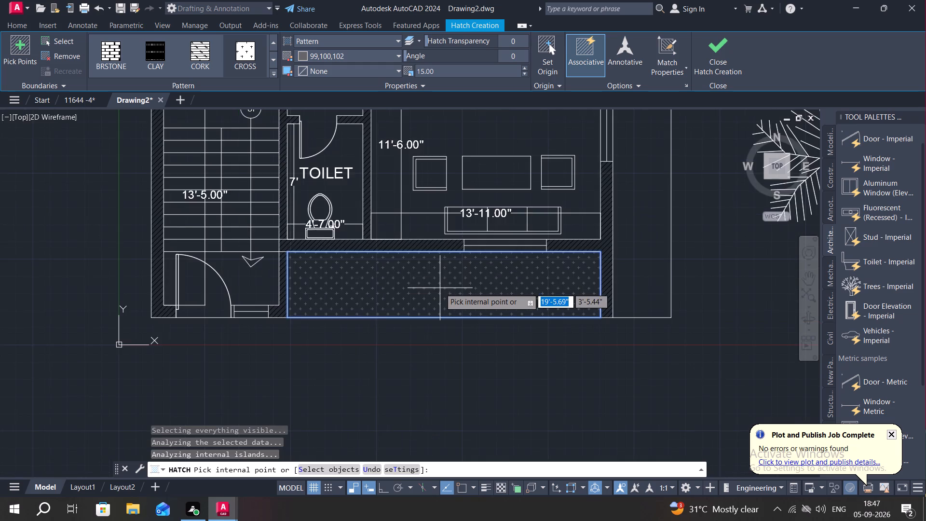
pyautogui.scroll(3, 443, 288)
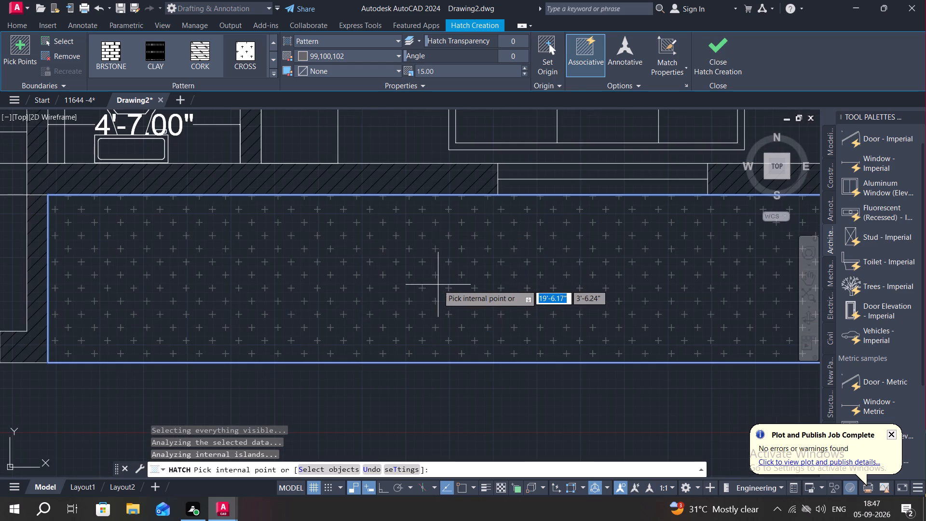
# Set the front strip's hatch colour to Green and finish the hatch.
pyautogui.click(338, 54)
pyautogui.click(347, 55)
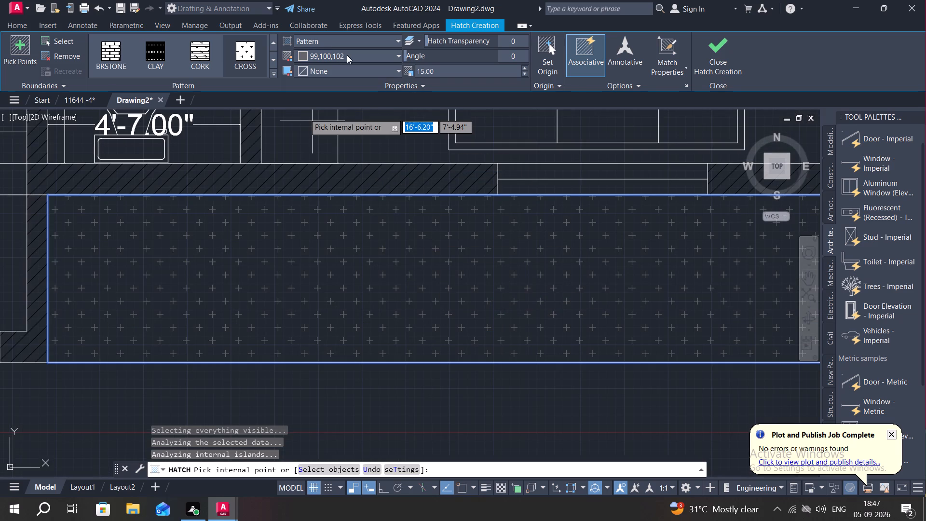
pyautogui.click(398, 53)
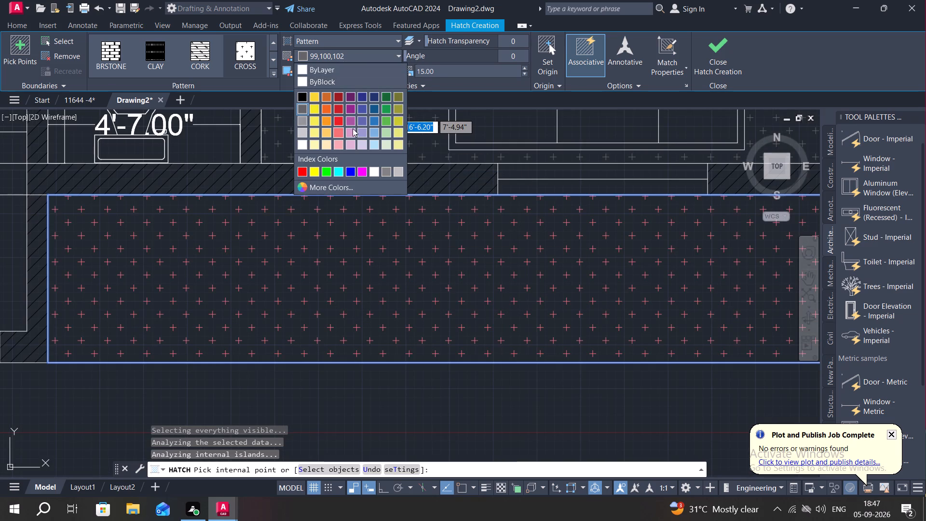
pyautogui.click(323, 170)
pyautogui.press('Escape')
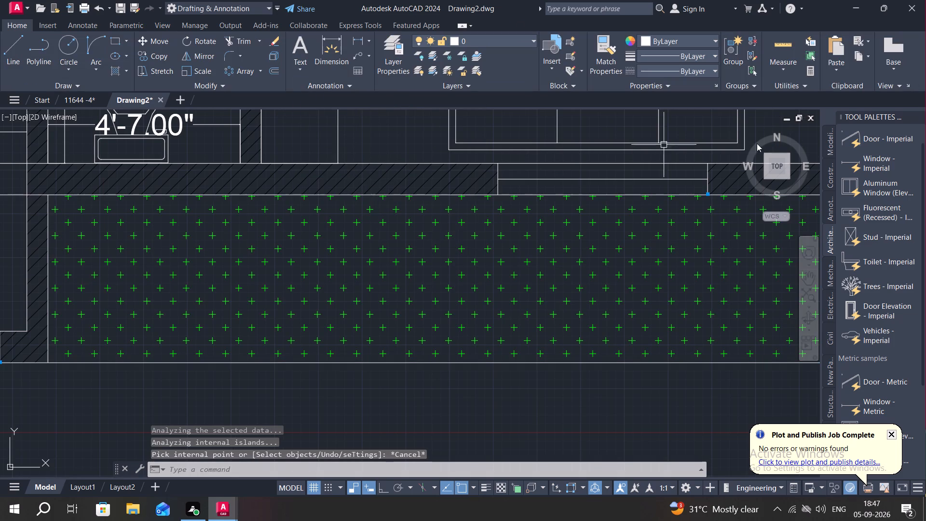
# Scale the tree block east of the house down about its centre to roughly half its size.
pyautogui.scroll(-2, 741, 167)
pyautogui.moveTo(658, 192); pyautogui.dragTo(444, 247, button='middle')
pyautogui.scroll(-1, 520, 263)
pyautogui.scroll(-1, 598, 209)
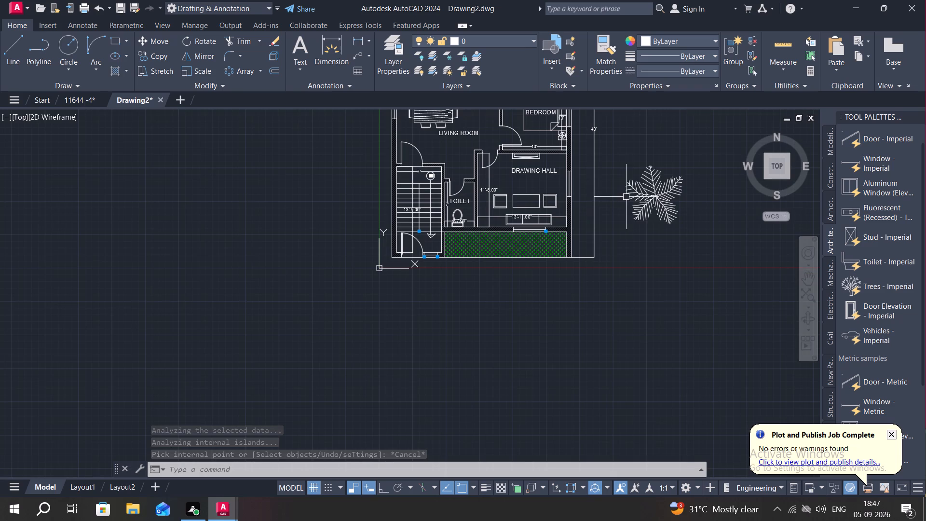
pyautogui.click(653, 193)
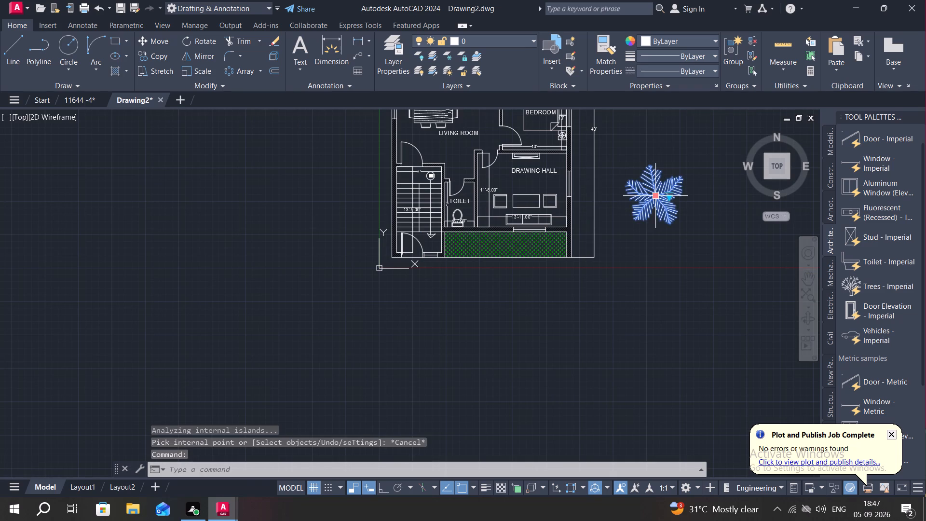
pyautogui.write('SC')
pyautogui.press('space')
pyautogui.click(654, 193)
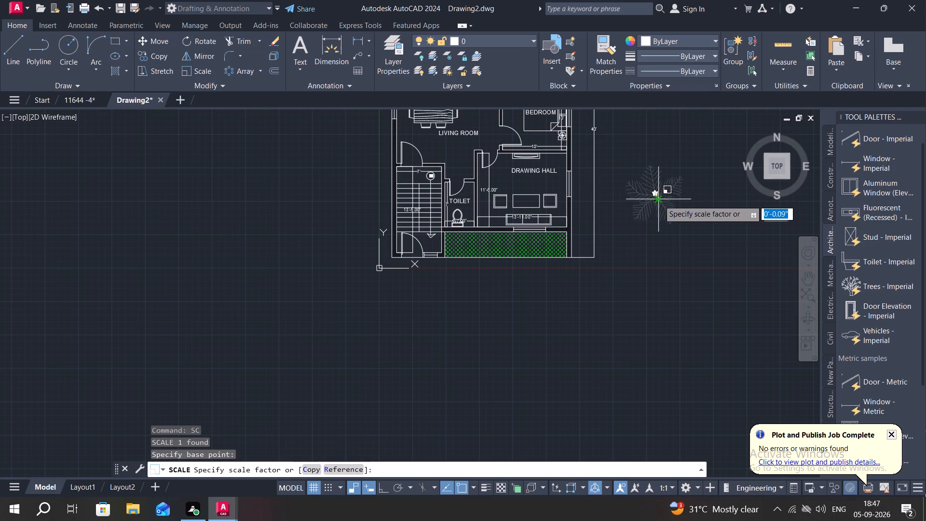
pyautogui.click(684, 216)
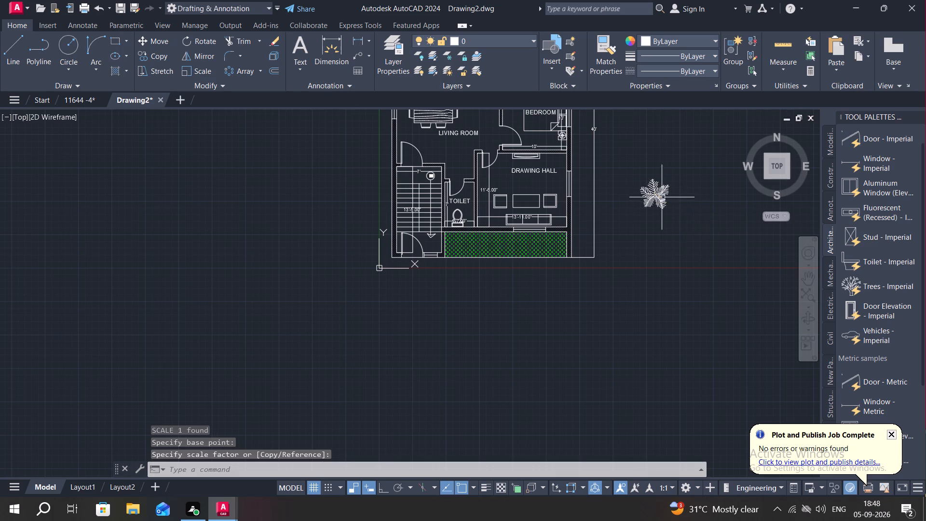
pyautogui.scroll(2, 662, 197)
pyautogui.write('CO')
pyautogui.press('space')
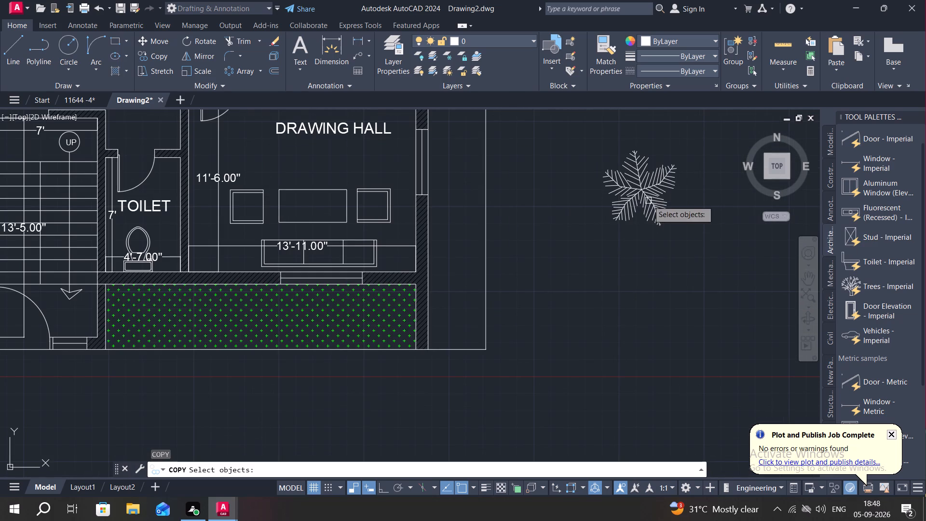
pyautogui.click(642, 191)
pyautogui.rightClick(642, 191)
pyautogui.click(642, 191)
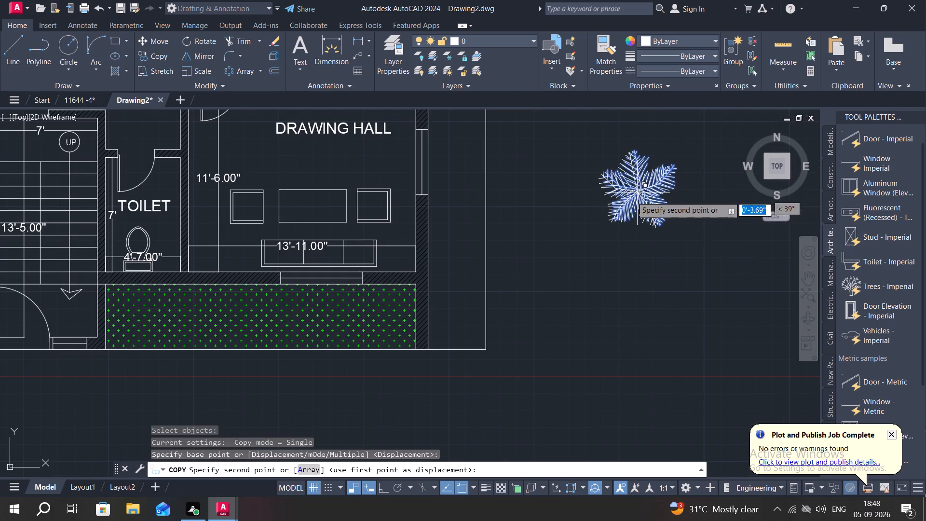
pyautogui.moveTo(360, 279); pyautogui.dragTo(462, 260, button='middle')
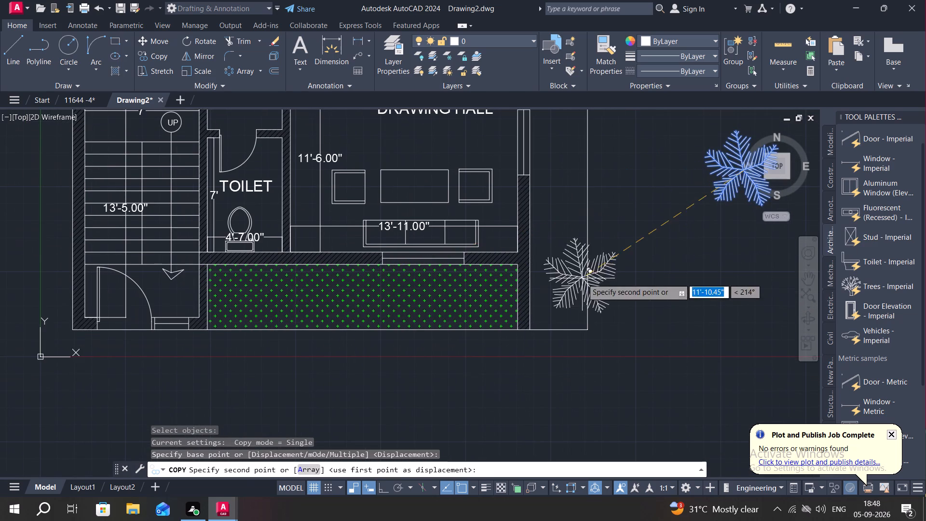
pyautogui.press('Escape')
# Scale the tree block down in two more passes to about a third of its size, small enough for the front strip.
pyautogui.moveTo(689, 228); pyautogui.dragTo(613, 196, button='middle')
pyautogui.write('SC')
pyautogui.press('space')
pyautogui.click(673, 156)
pyautogui.rightClick(673, 156)
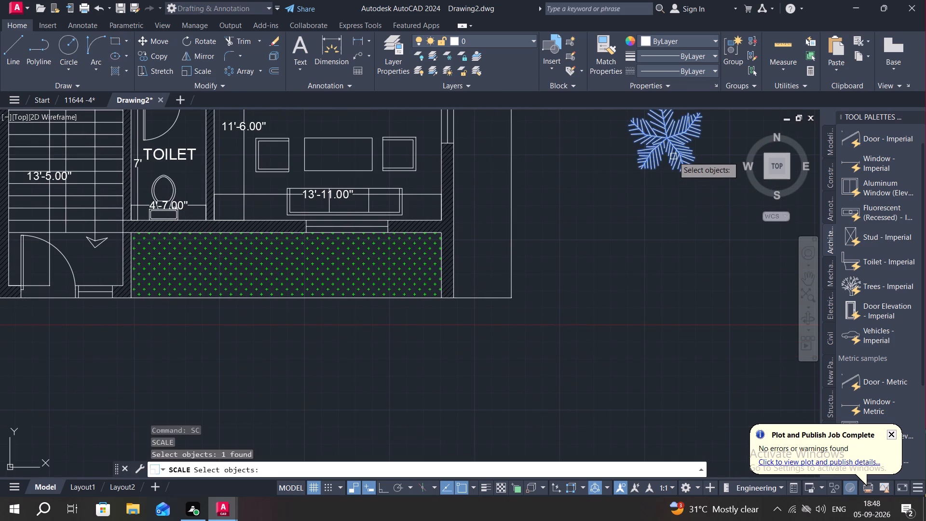
pyautogui.click(687, 173)
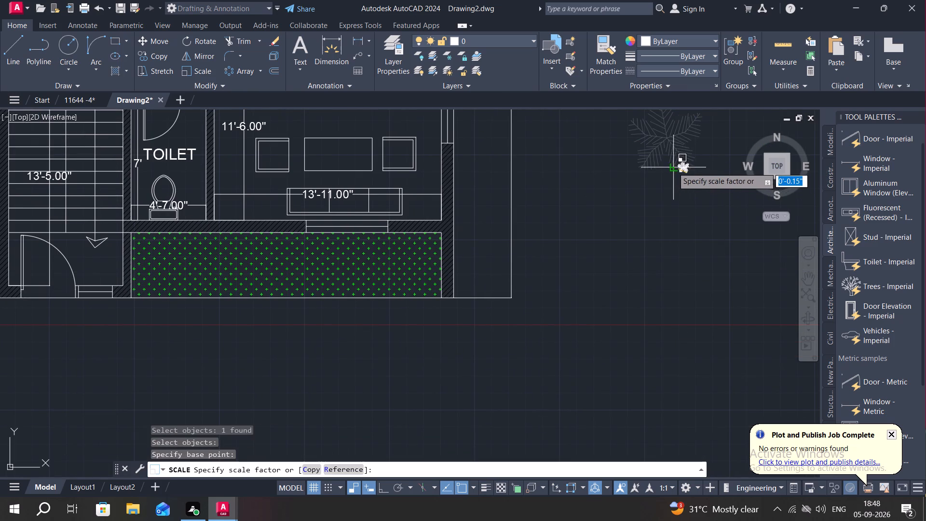
pyautogui.click(646, 214)
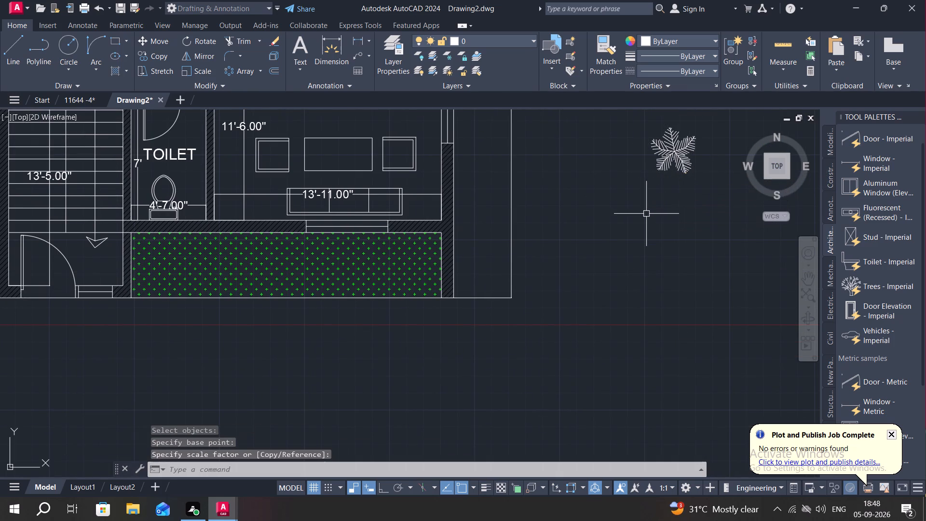
pyautogui.press('space')
pyautogui.click(676, 153)
pyautogui.rightClick(676, 153)
pyautogui.click(676, 153)
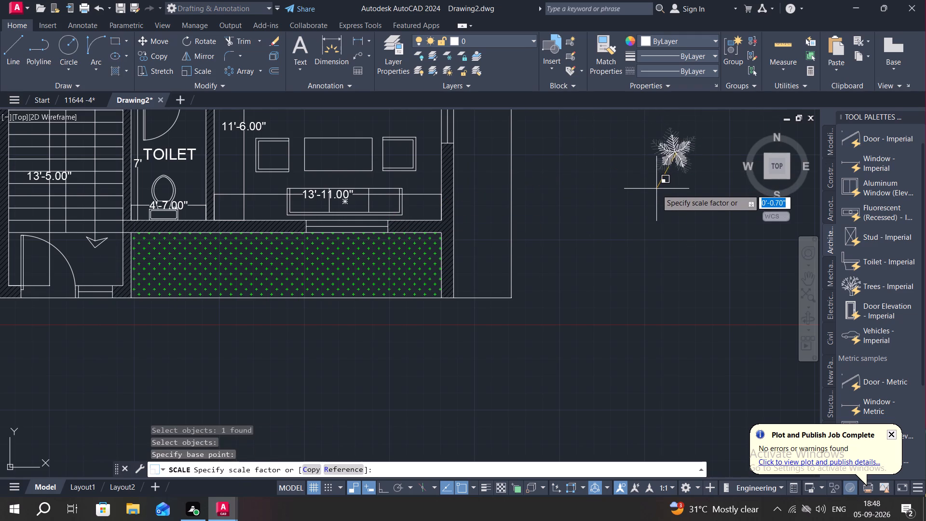
pyautogui.click(679, 180)
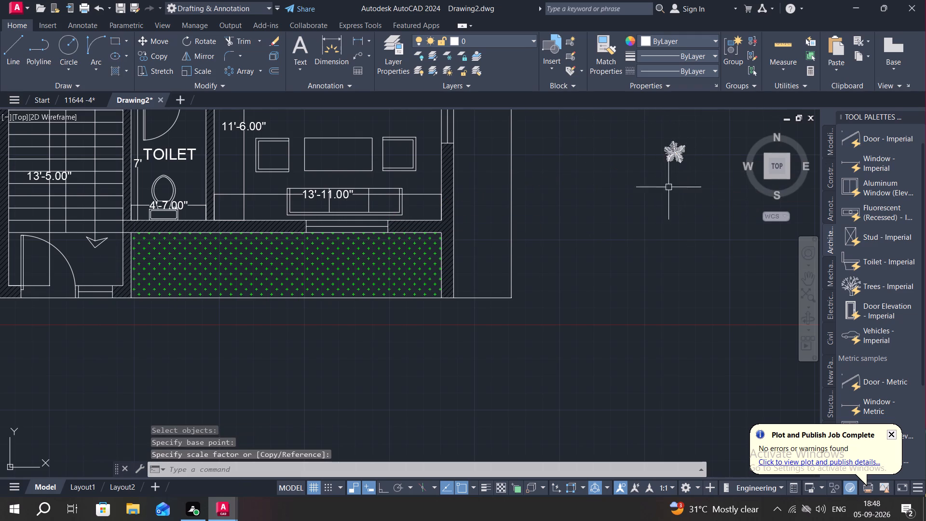
# Copy the small tree from its centre into the west part of the green-hatched front strip, midway between the strip's long edges.
pyautogui.press('c')
pyautogui.press('o')
pyautogui.press('space')
pyautogui.click(677, 151)
pyautogui.rightClick(677, 151)
pyautogui.click(675, 151)
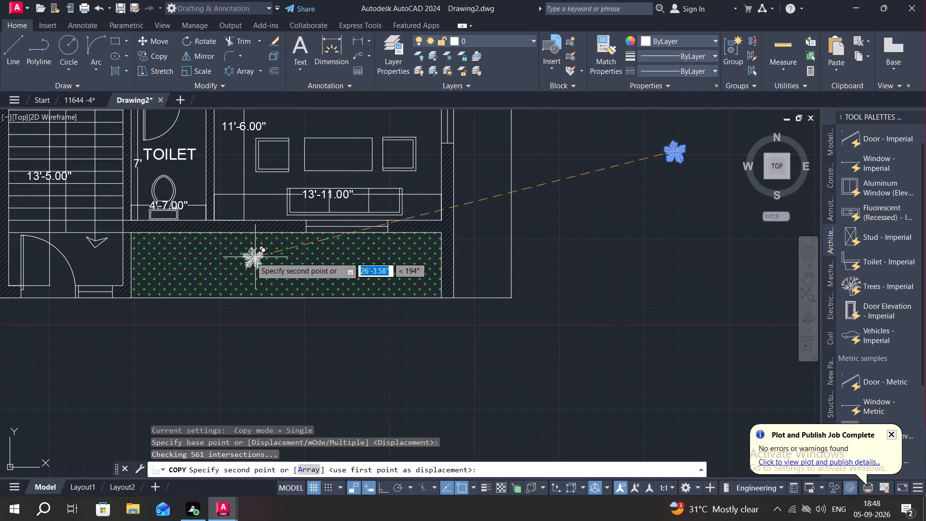
pyautogui.moveTo(249, 257); pyautogui.dragTo(526, 247, button='middle')
pyautogui.scroll(2, 466, 257)
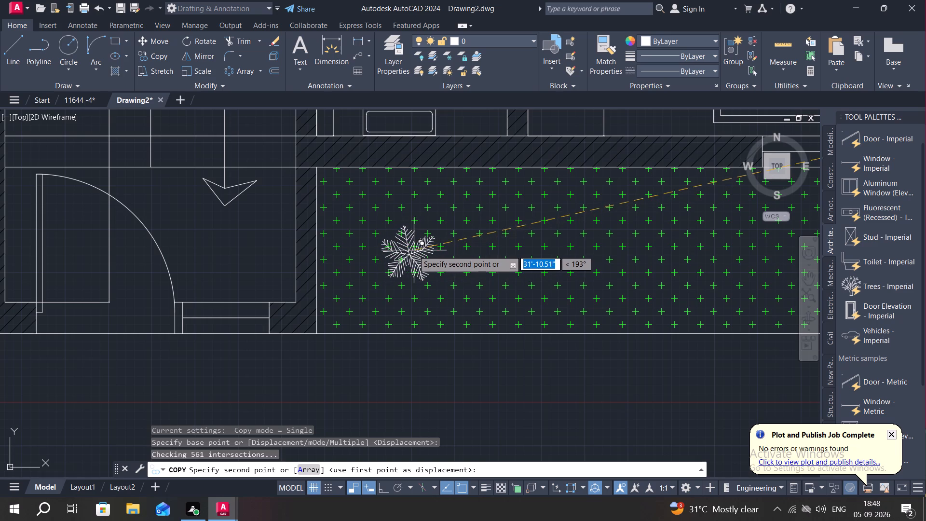
pyautogui.click(413, 250)
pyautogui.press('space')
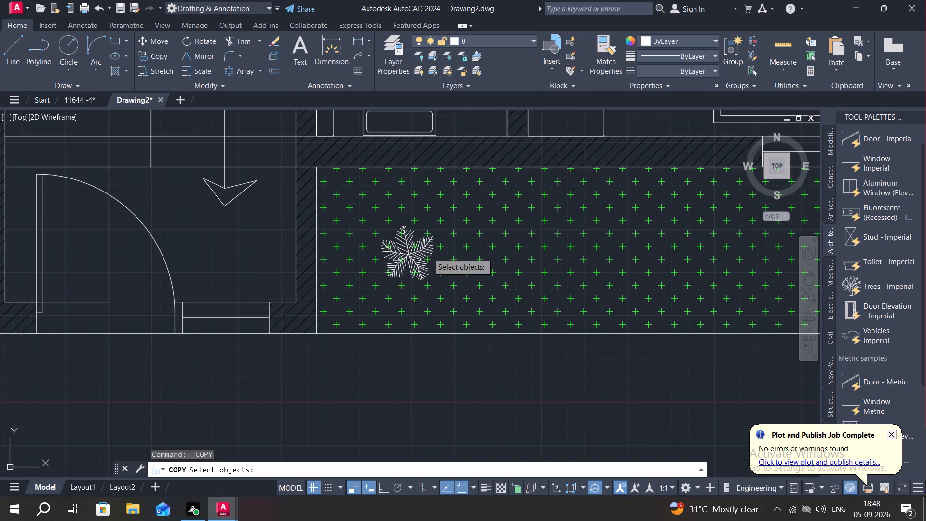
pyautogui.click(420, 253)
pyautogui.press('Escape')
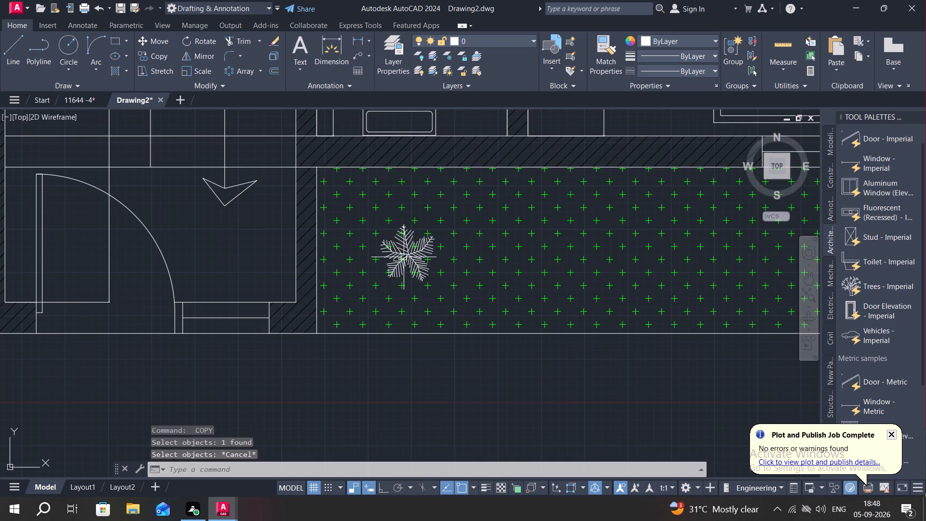
# Copy the strip's tree in Multiple mode from its centre, placing three copies eastward in a row about 2'-8" apart.
pyautogui.click(404, 258)
pyautogui.write('CO')
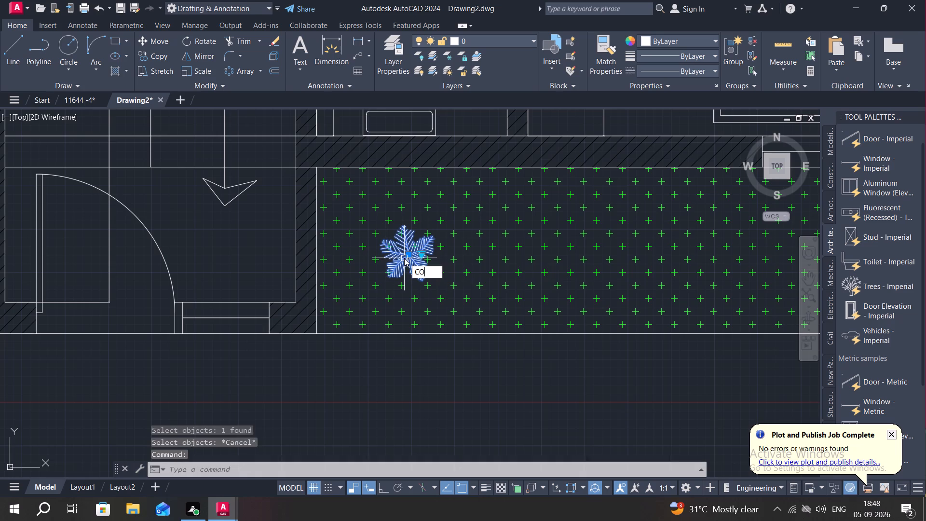
pyautogui.press('space')
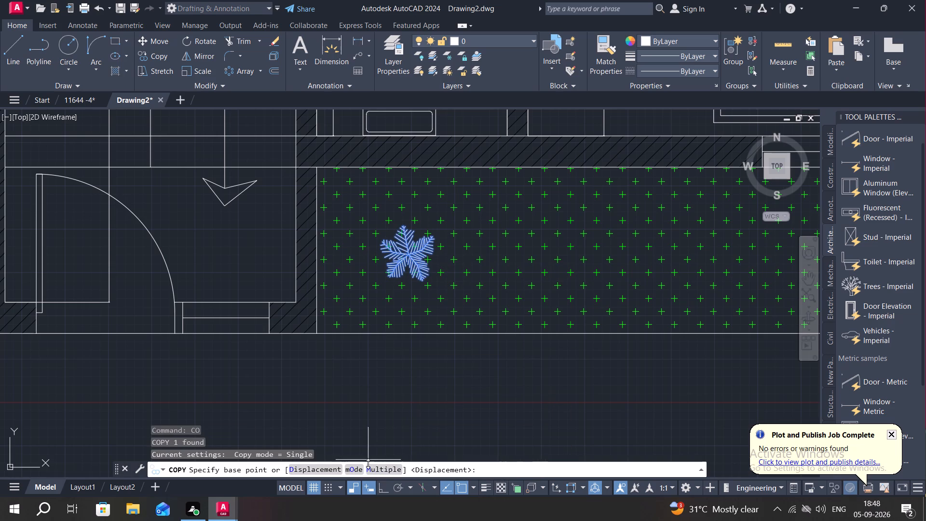
pyautogui.click(369, 467)
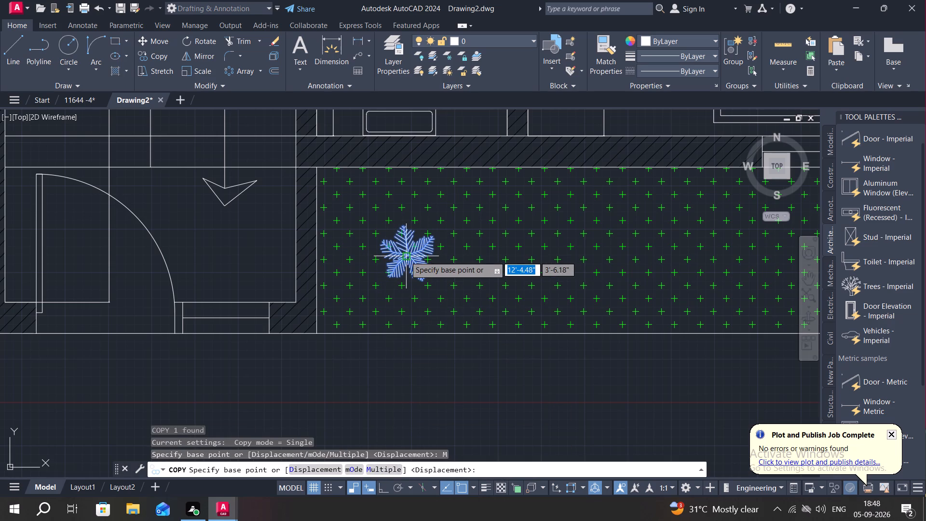
pyautogui.click(405, 256)
pyautogui.click(517, 261)
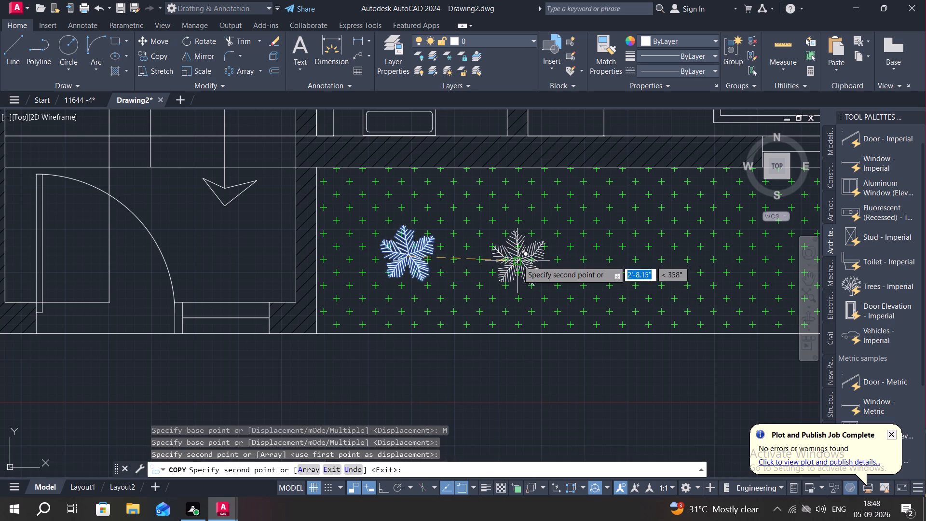
pyautogui.moveTo(609, 260); pyautogui.dragTo(560, 261, button='middle')
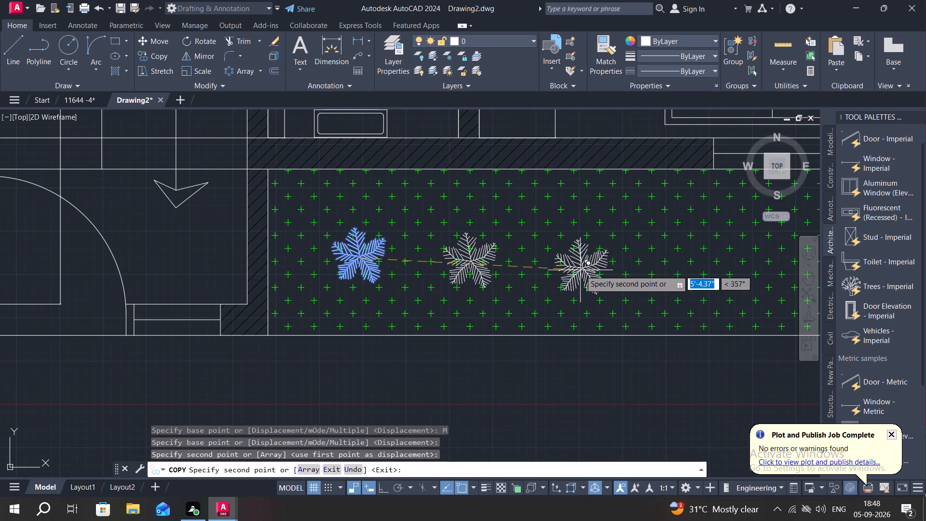
pyautogui.click(581, 263)
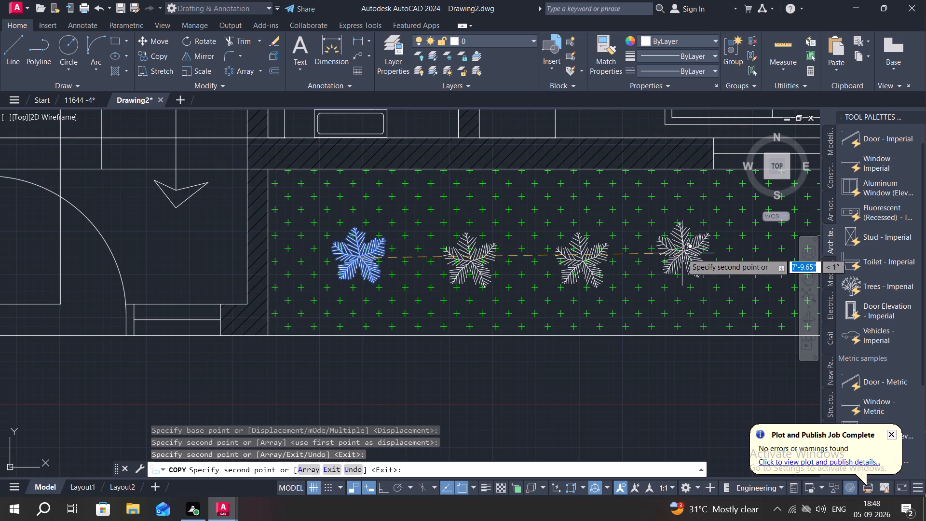
pyautogui.moveTo(682, 253); pyautogui.dragTo(593, 252, button='middle')
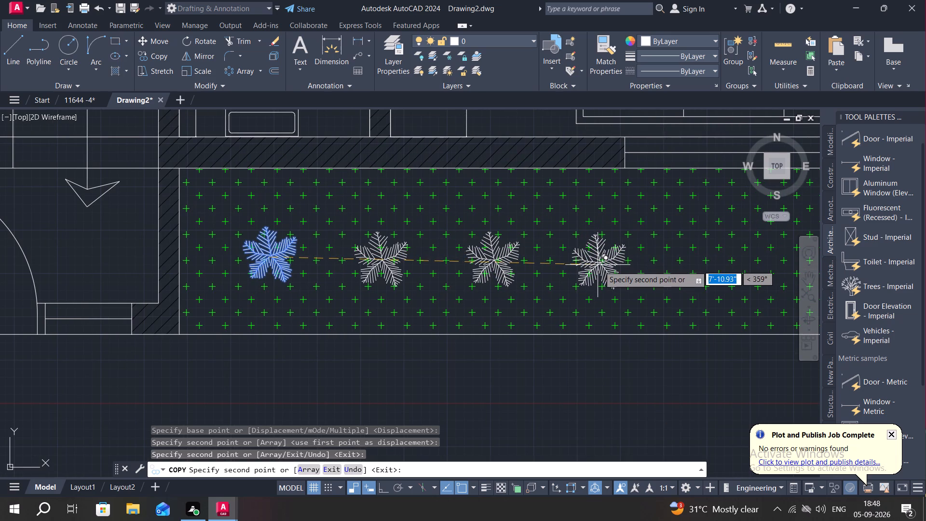
pyautogui.click(604, 267)
# Place nine more tree copies in the front strip: seven along its north edge and two near the south edge in the east half.
pyautogui.moveTo(603, 267); pyautogui.dragTo(366, 263, button='middle')
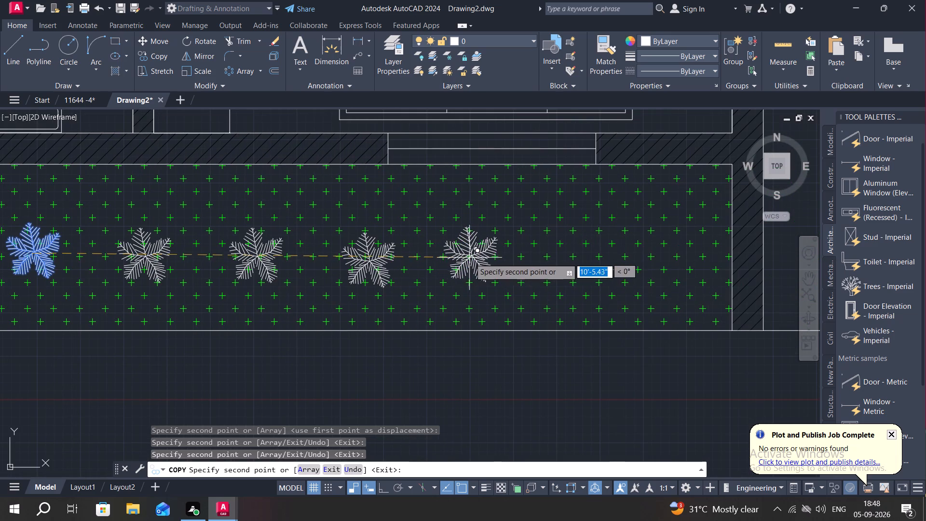
pyautogui.scroll(-1, 480, 260)
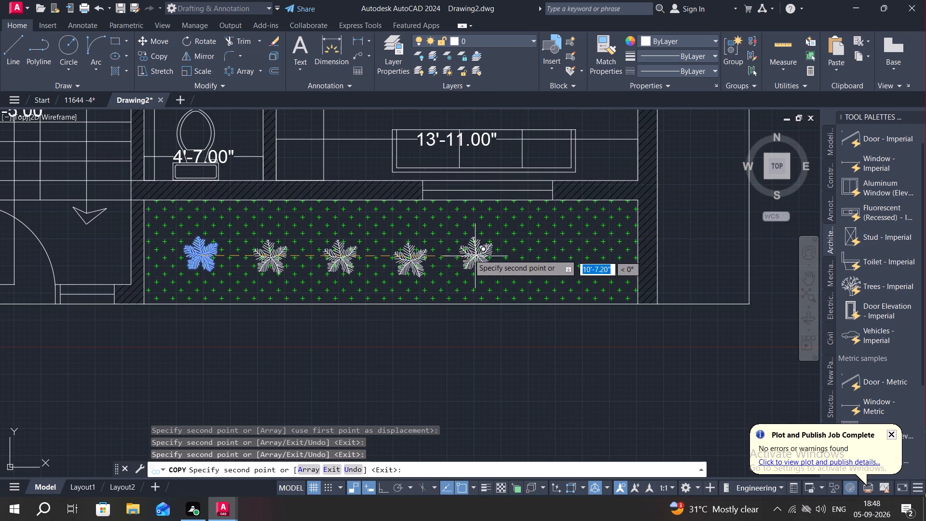
pyautogui.click(376, 223)
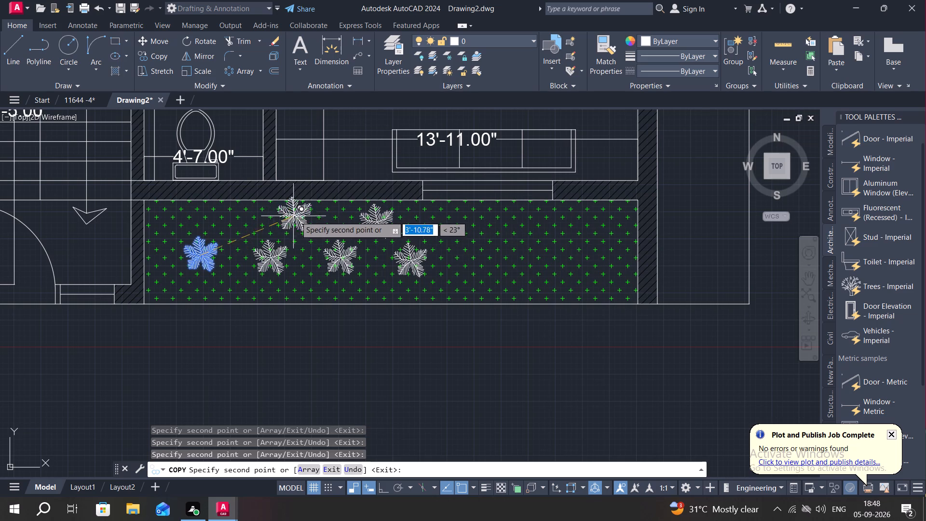
pyautogui.click(303, 218)
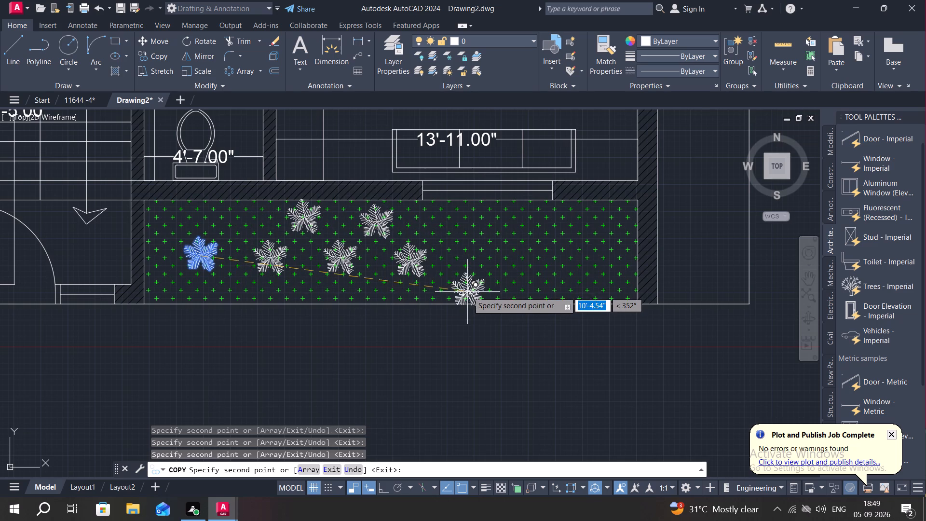
pyautogui.click(481, 287)
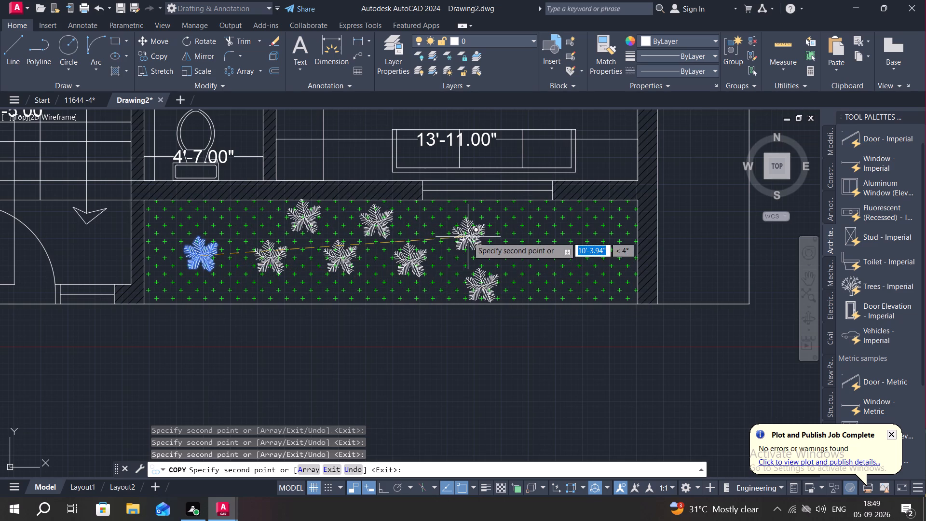
pyautogui.click(450, 230)
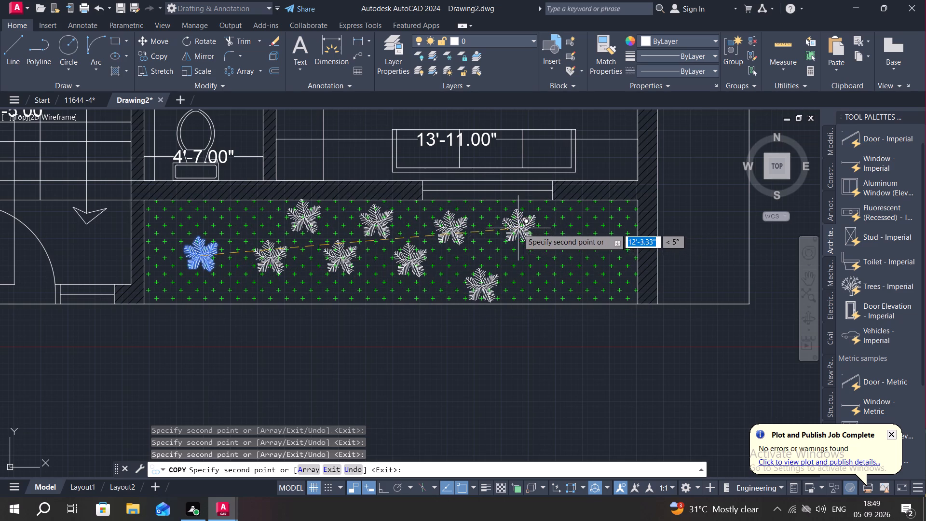
pyautogui.click(517, 228)
pyautogui.click(547, 276)
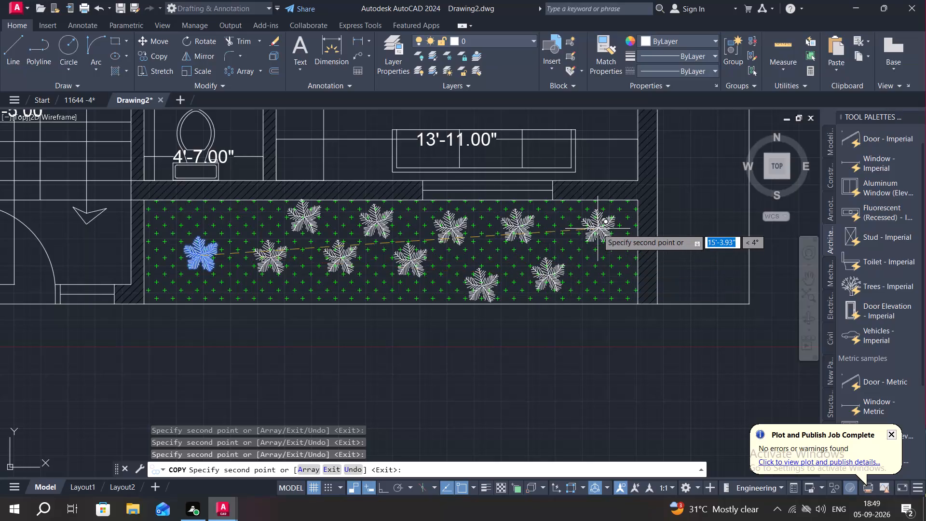
pyautogui.click(598, 229)
pyautogui.click(166, 220)
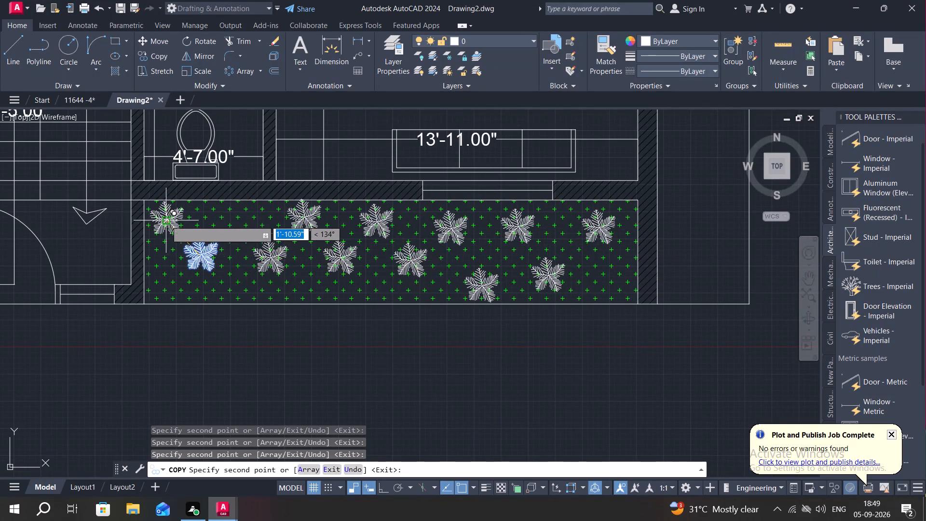
pyautogui.click(237, 224)
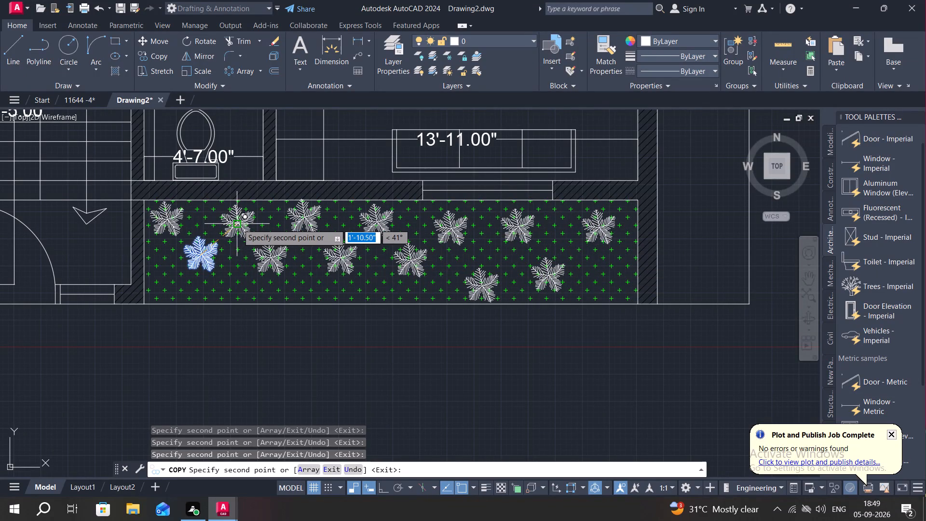
# Place five more tree copies along the strip's south edge, four in the west half and one at the east end, and finish copying.
pyautogui.click(374, 288)
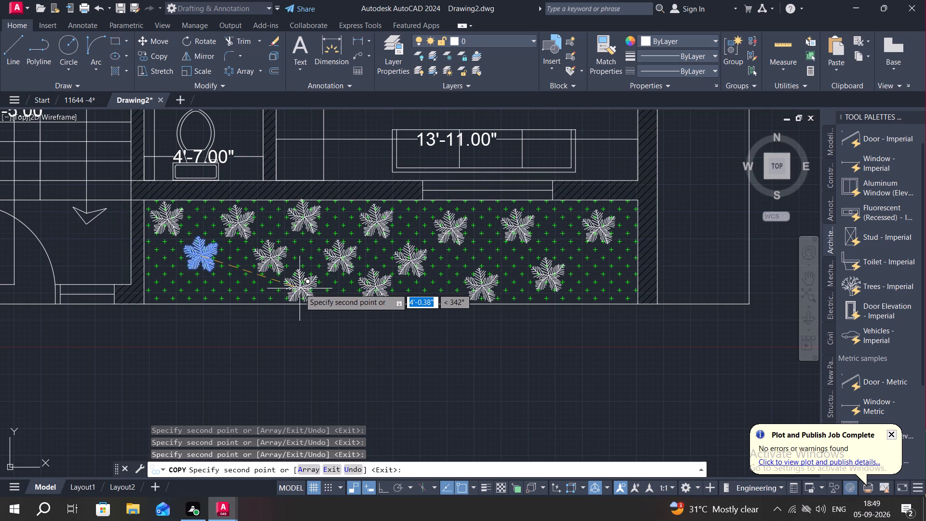
pyautogui.click(300, 288)
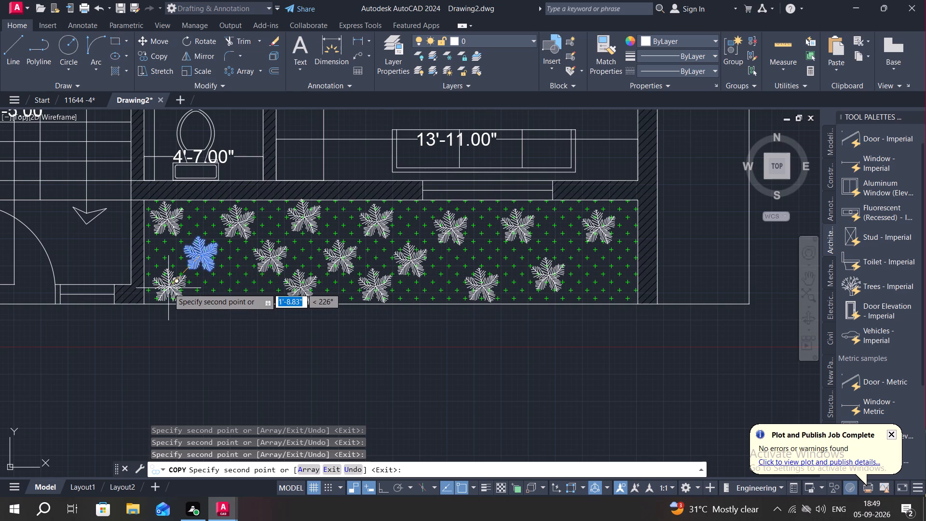
pyautogui.click(168, 288)
pyautogui.click(233, 286)
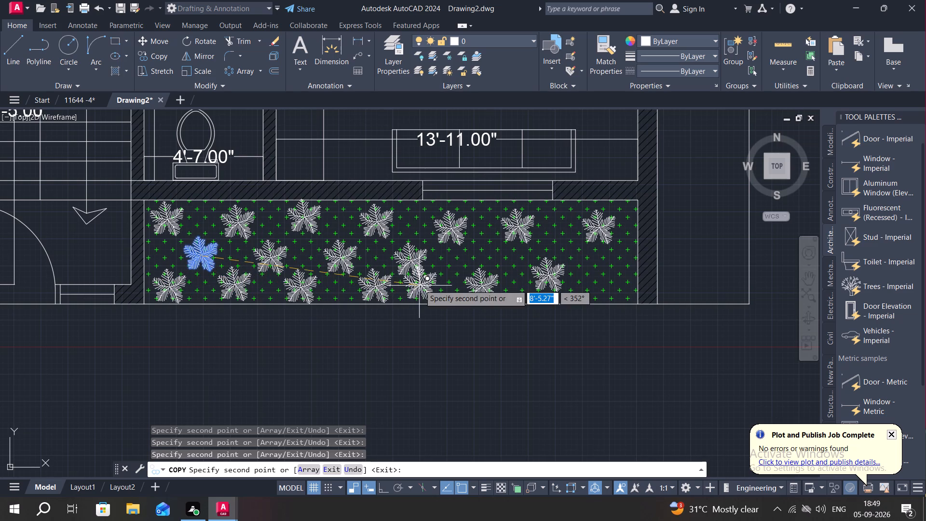
pyautogui.click(613, 284)
pyautogui.press('Escape')
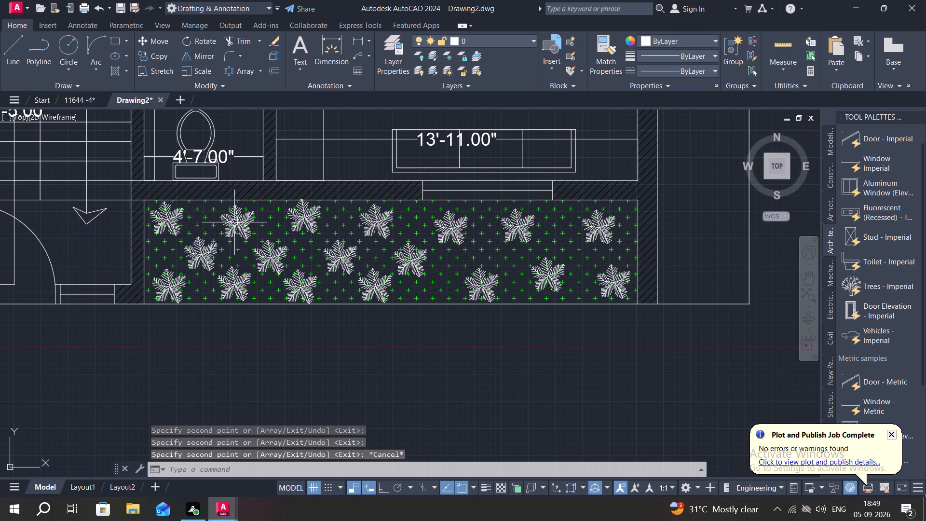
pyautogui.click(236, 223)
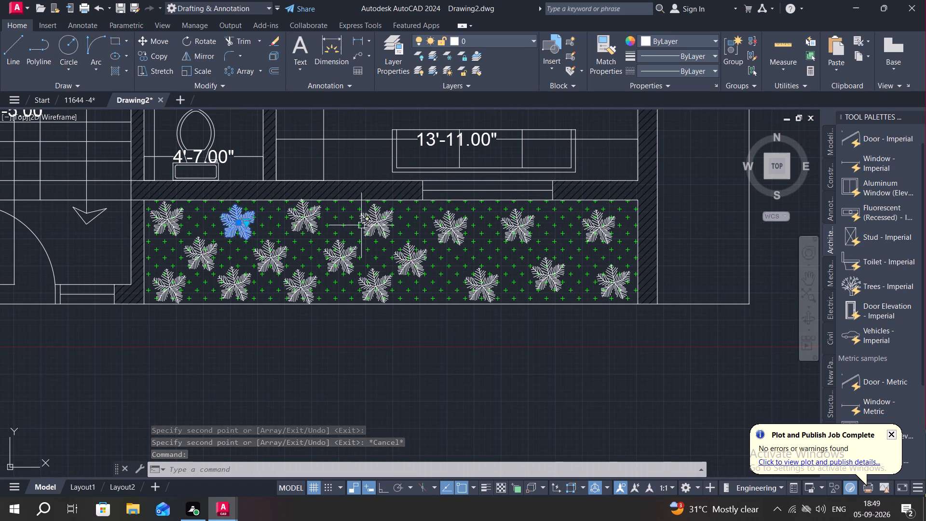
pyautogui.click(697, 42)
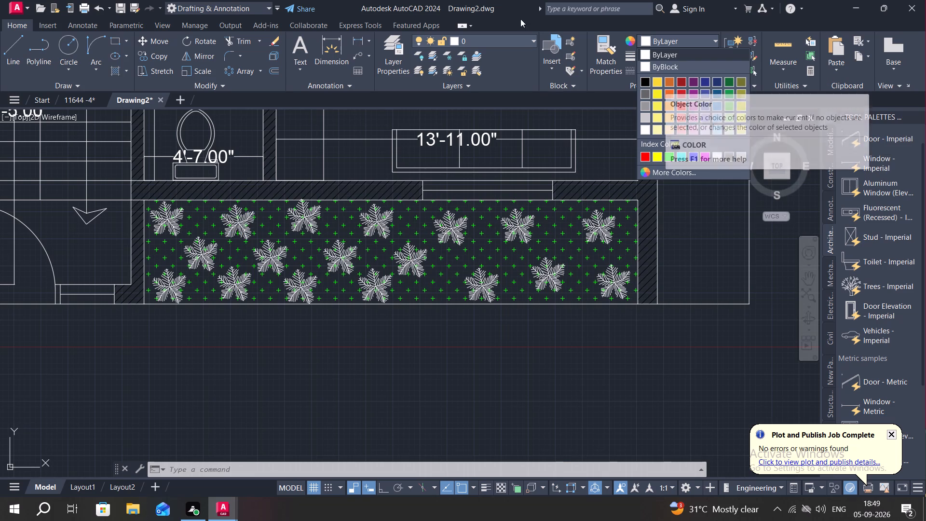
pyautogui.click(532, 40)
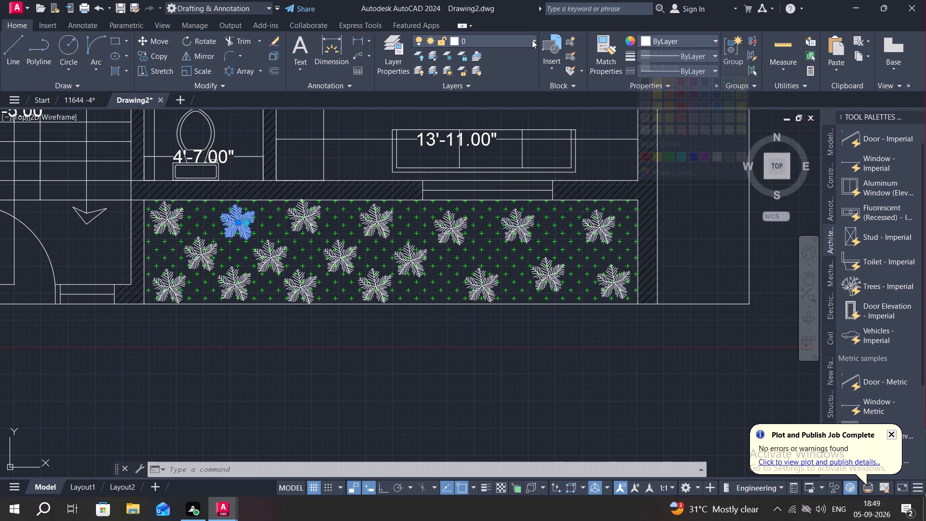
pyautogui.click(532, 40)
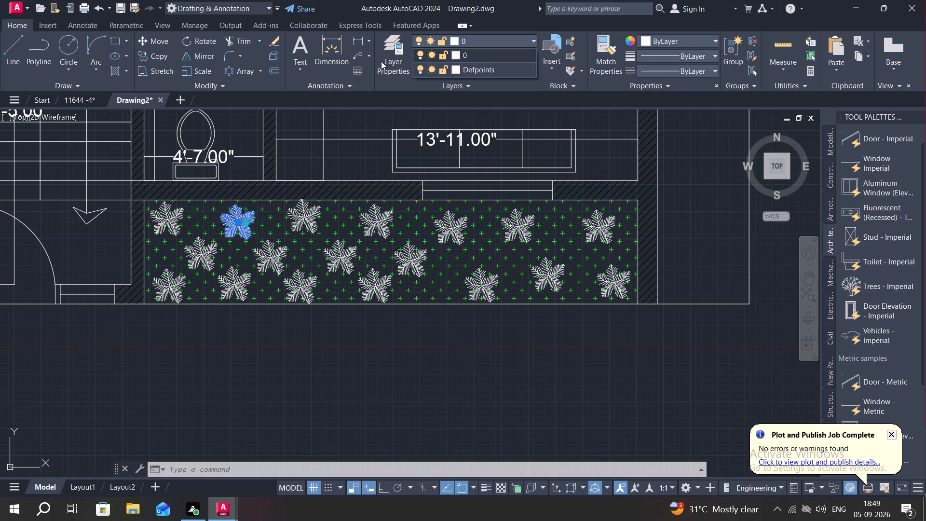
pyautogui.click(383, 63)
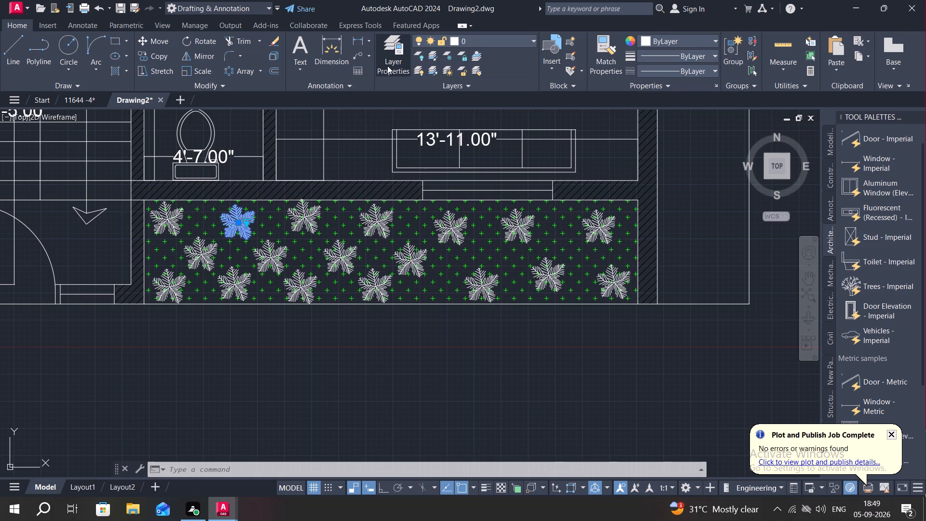
# Create a new layer named FURNITURE in the layer properties.
pyautogui.click(395, 64)
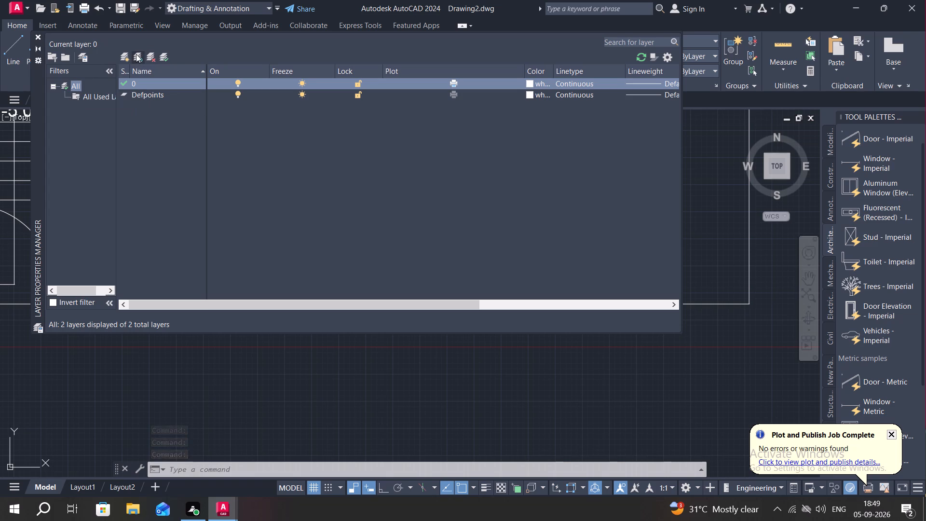
pyautogui.scroll(3, 140, 57)
pyautogui.click(125, 56)
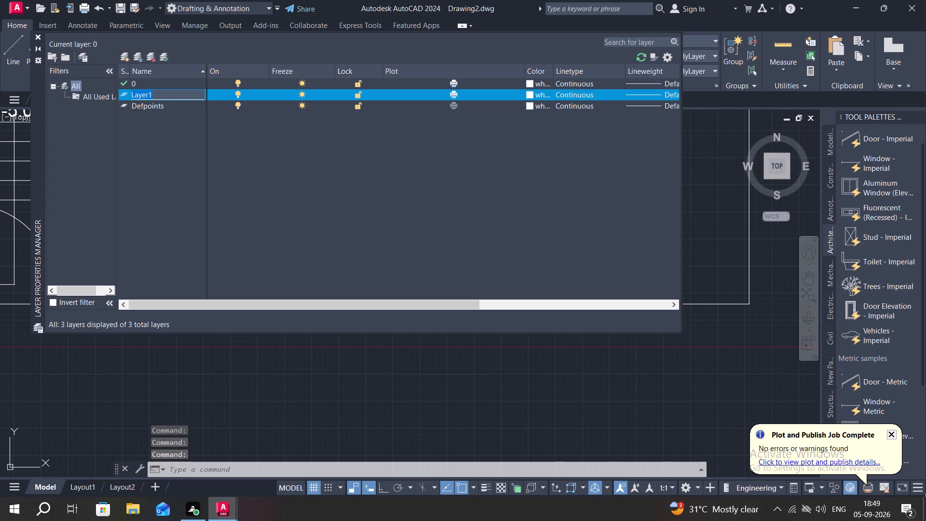
pyautogui.press('BackSpace')
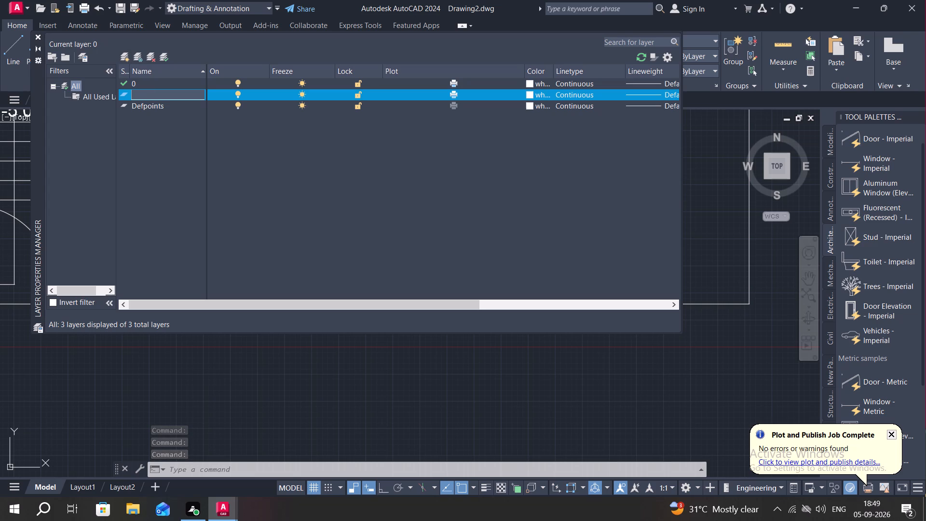
pyautogui.write('FUT')
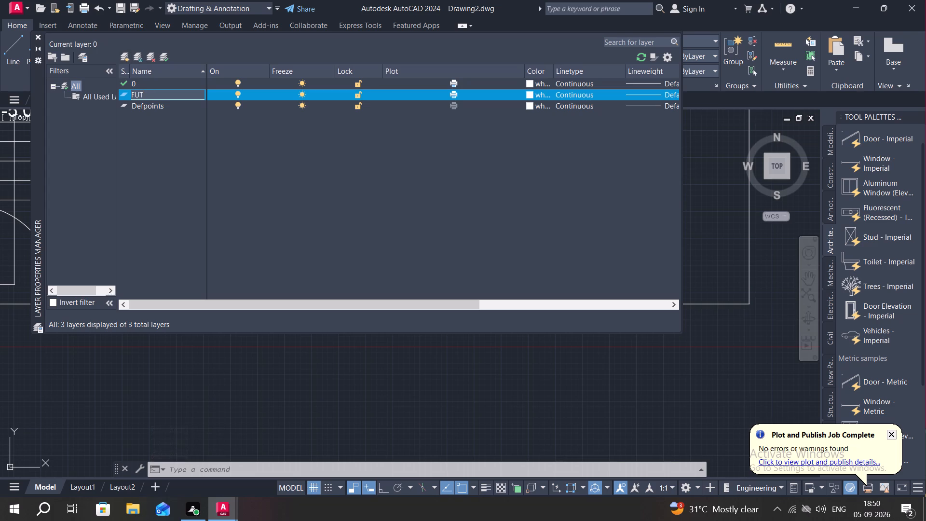
pyautogui.press('BackSpace')
pyautogui.write('RNITURE')
pyautogui.press('Return')
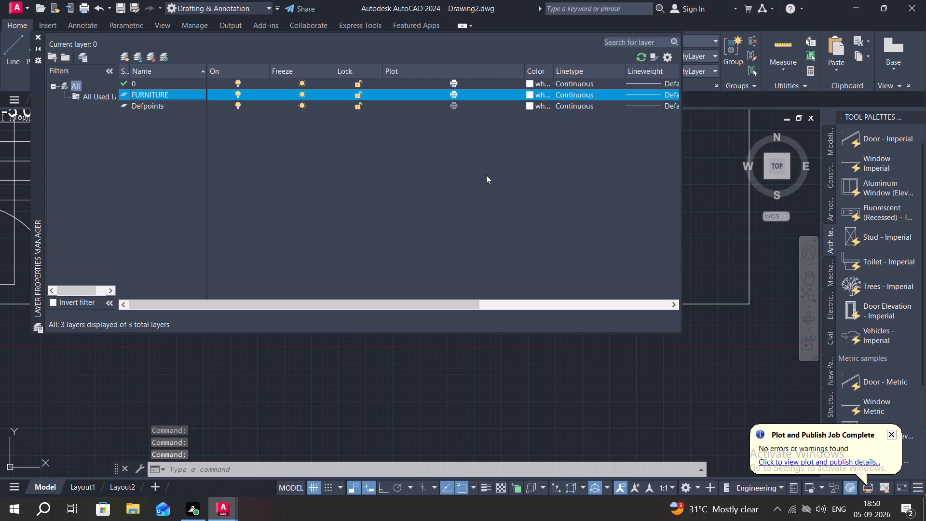
# Set the FURNITURE layer's colour to index 96, dark green.
pyautogui.click(542, 94)
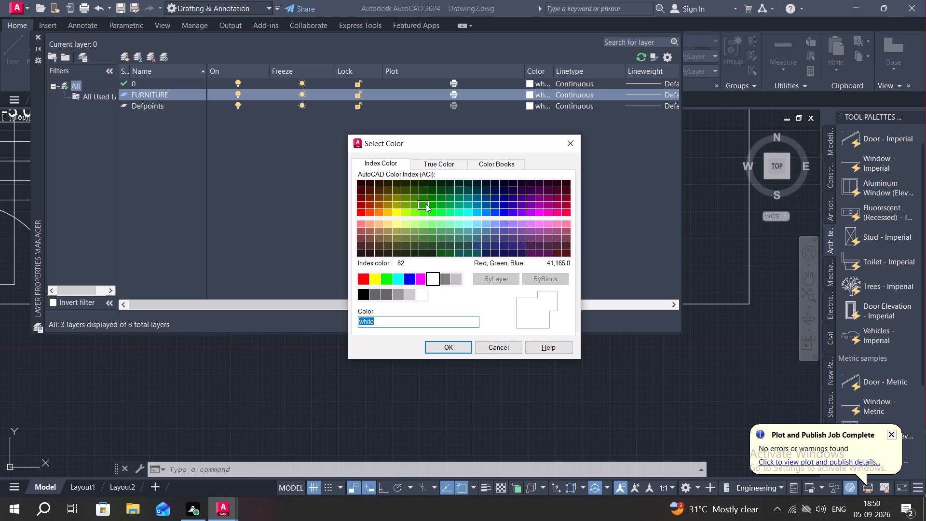
pyautogui.click(429, 190)
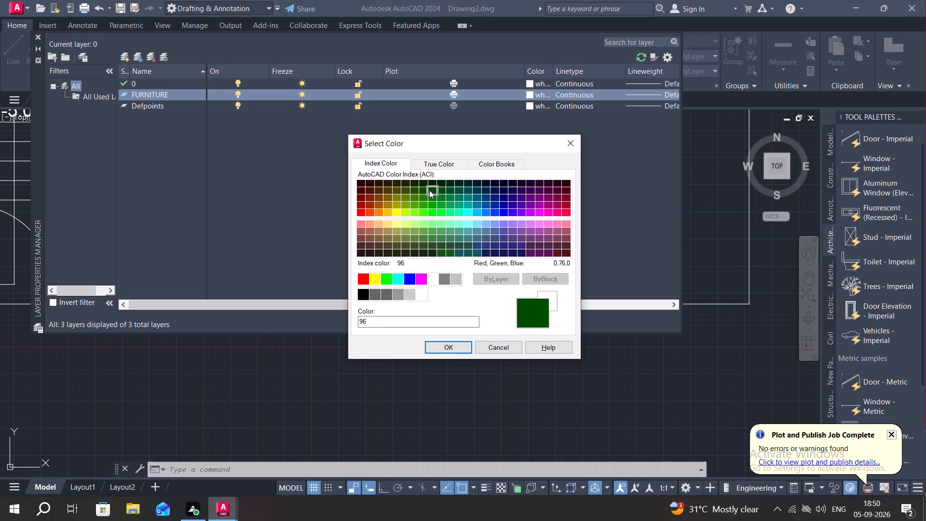
pyautogui.click(456, 346)
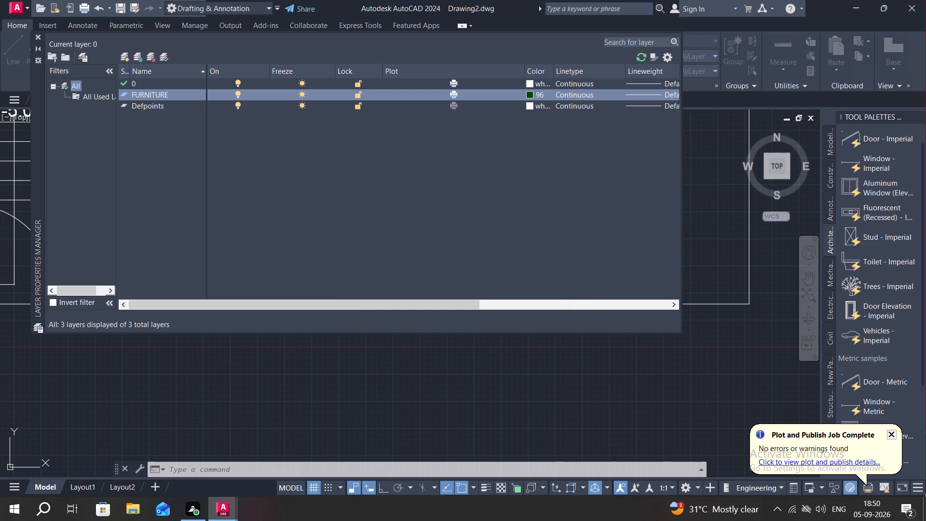
# Assign the third tree from the west in the front strip's north row to the FURNITURE layer.
pyautogui.click(39, 36)
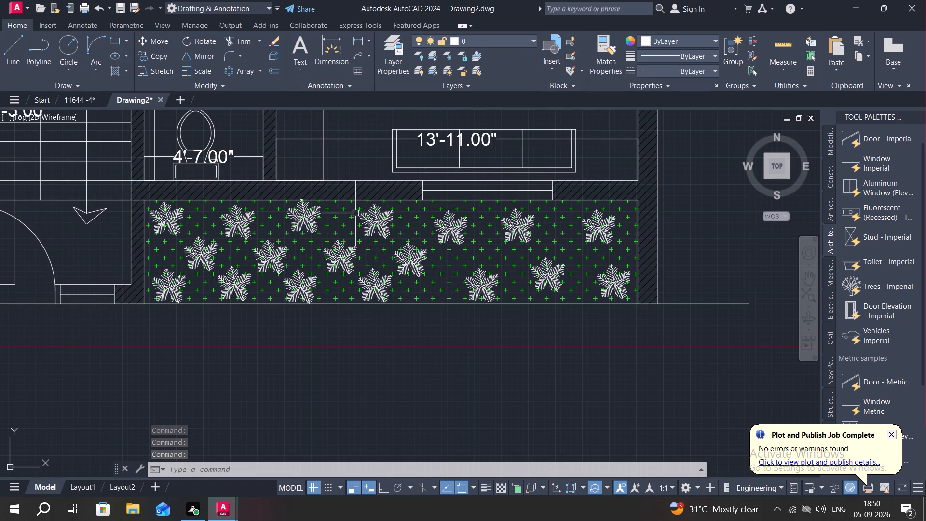
pyautogui.click(304, 214)
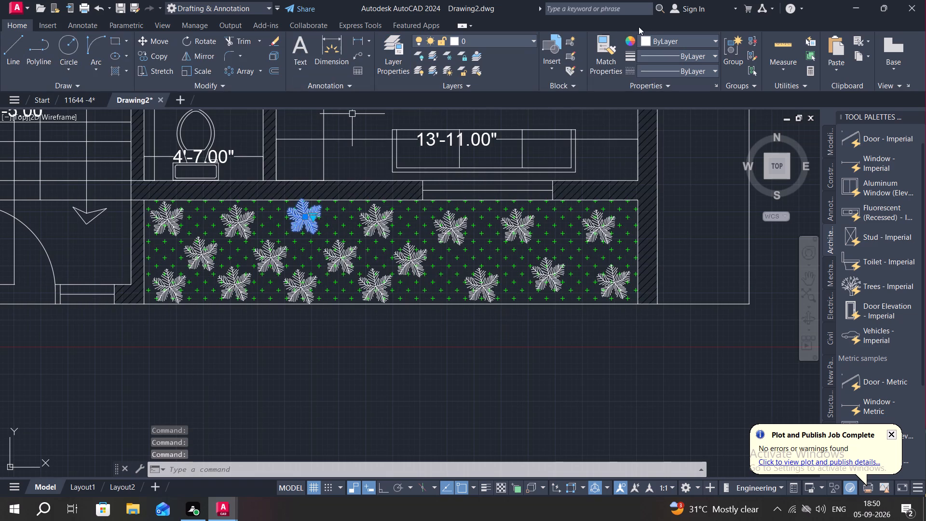
pyautogui.click(536, 41)
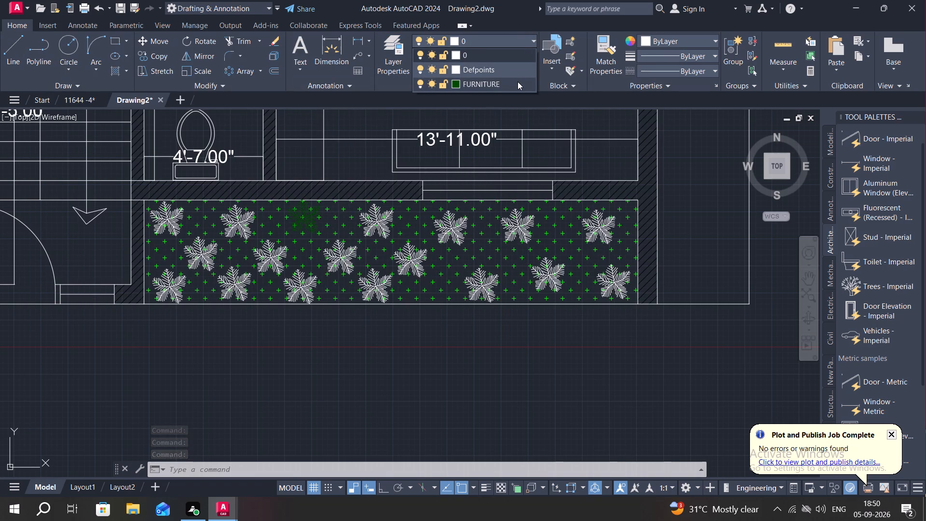
pyautogui.click(517, 82)
pyautogui.press('Escape')
pyautogui.press('Escape')
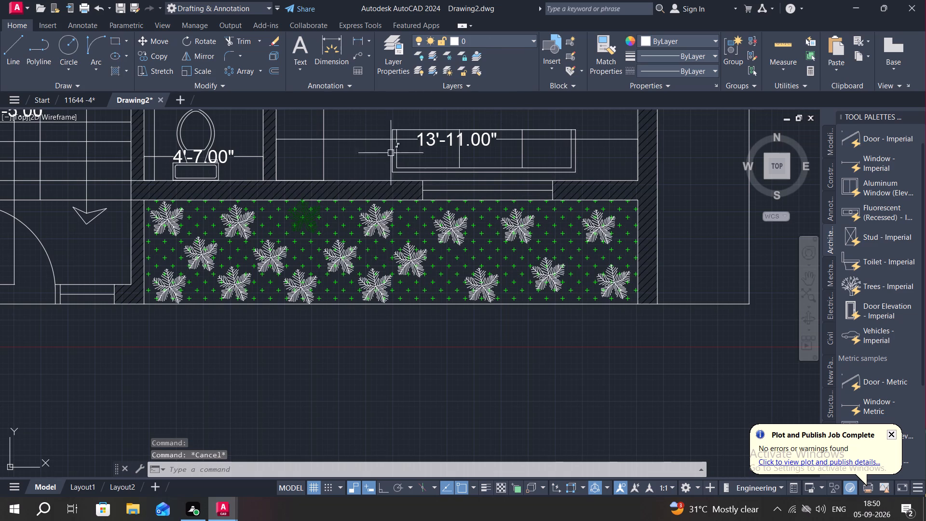
# Use Match Properties to apply the FURNITURE-layer tree's properties to the eight other trees in the west half of the strip.
pyautogui.click(611, 45)
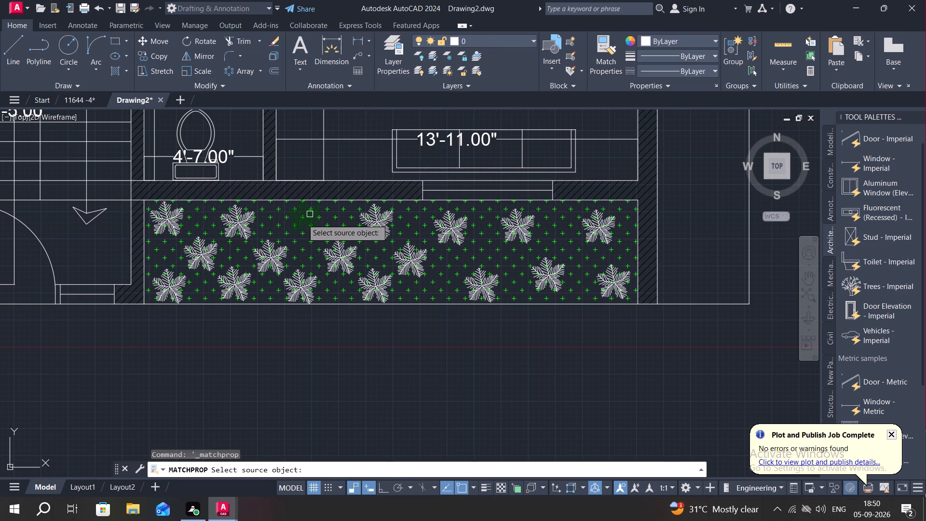
pyautogui.click(302, 219)
pyautogui.click(336, 252)
pyautogui.click(310, 288)
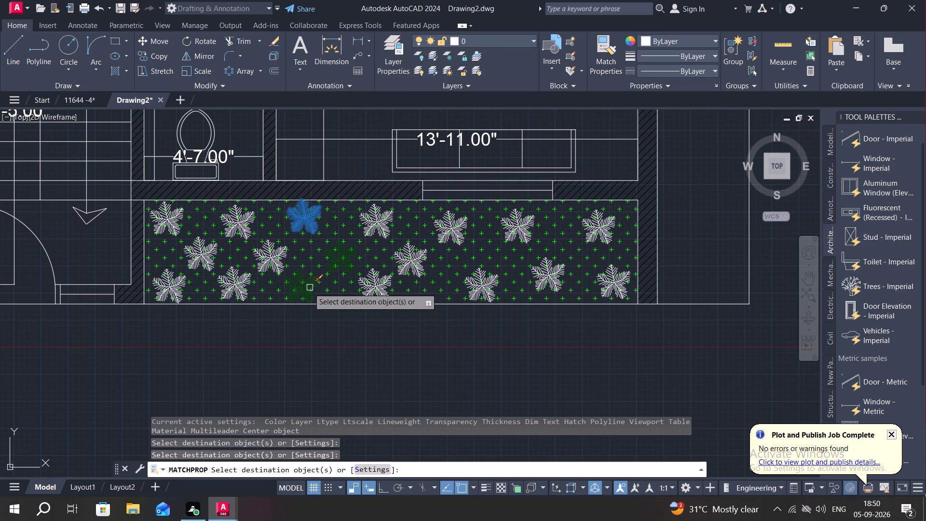
pyautogui.click(279, 255)
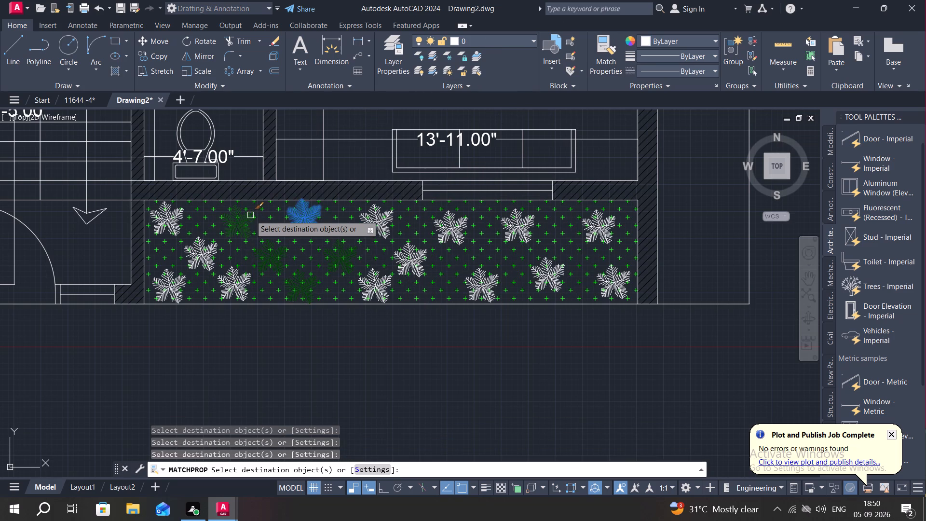
pyautogui.click(249, 216)
pyautogui.click(209, 253)
pyautogui.click(231, 288)
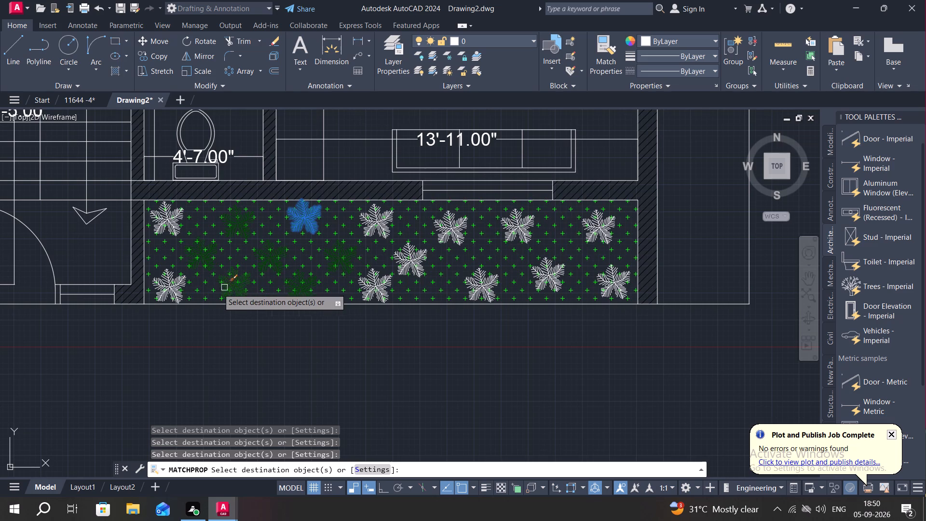
pyautogui.click(174, 285)
pyautogui.click(173, 220)
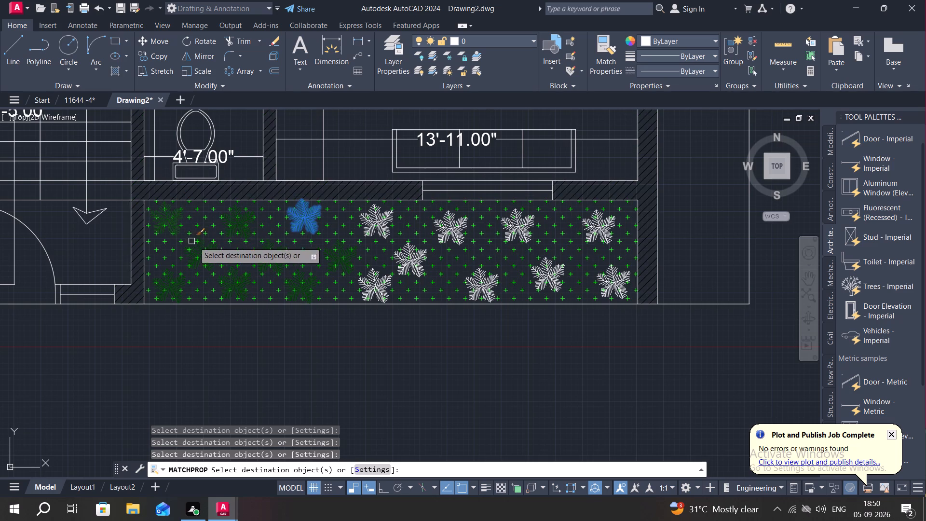
# Match the remaining nine trees in the east half of the strip to the same green tree and finish matching.
pyautogui.click(381, 222)
pyautogui.click(421, 270)
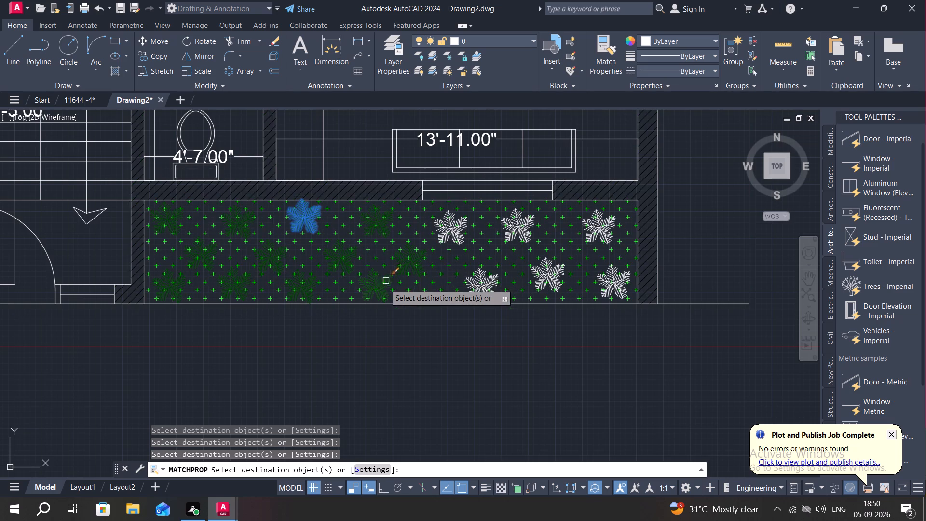
pyautogui.click(384, 285)
pyautogui.click(448, 223)
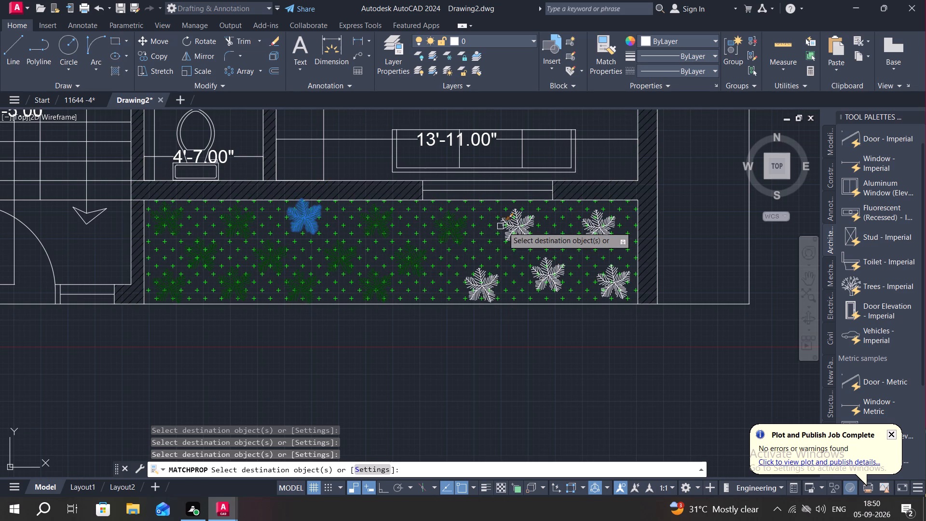
pyautogui.click(520, 232)
pyautogui.click(488, 287)
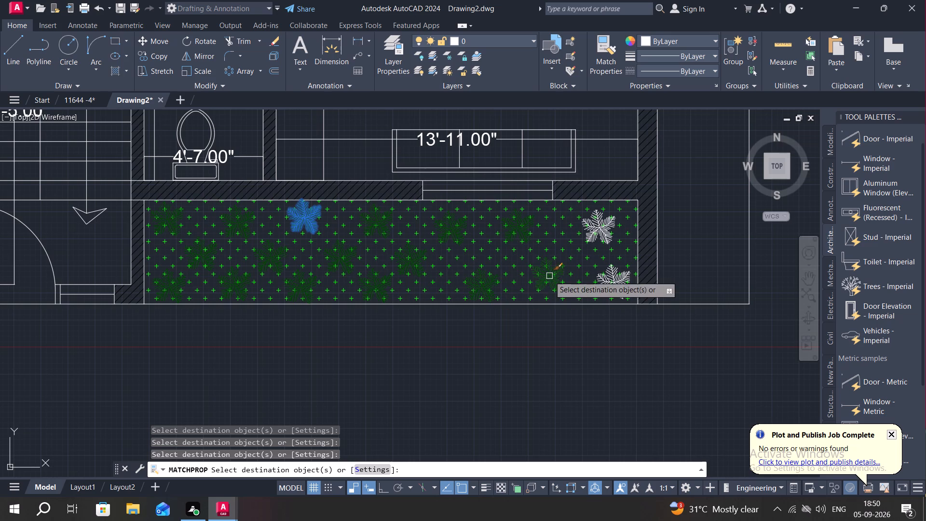
pyautogui.click(549, 276)
pyautogui.click(603, 223)
pyautogui.click(615, 284)
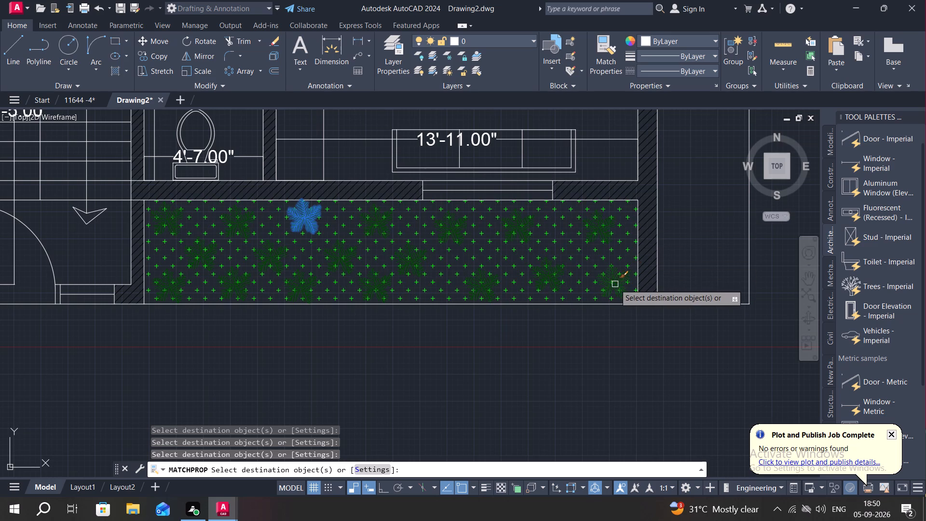
pyautogui.press('Escape')
pyautogui.scroll(-1, 557, 242)
pyautogui.press('Escape')
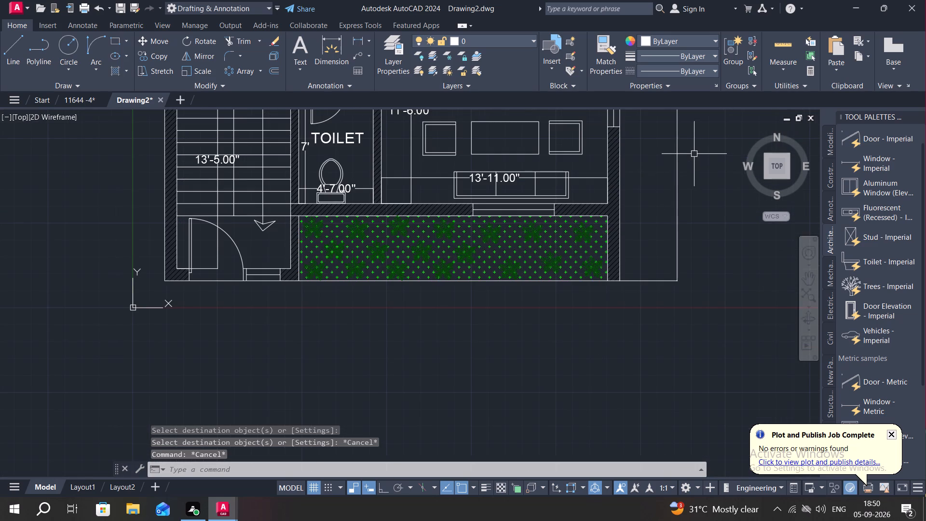
# Delete the stray tree block lying outside the plan, east of the drawing hall.
pyautogui.scroll(-1, 636, 169)
pyautogui.moveTo(587, 165); pyautogui.dragTo(604, 243, button='middle')
pyautogui.scroll(-1, 596, 238)
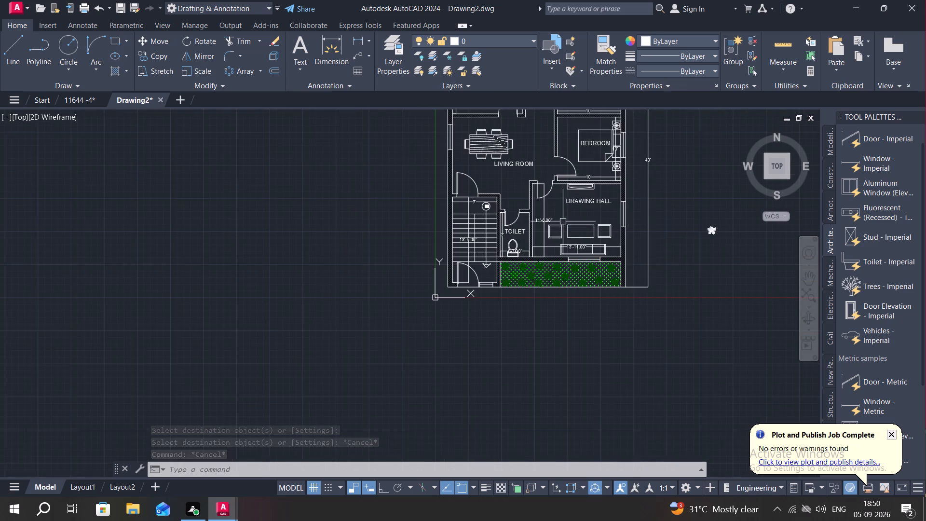
pyautogui.scroll(-1, 562, 218)
pyautogui.click(656, 225)
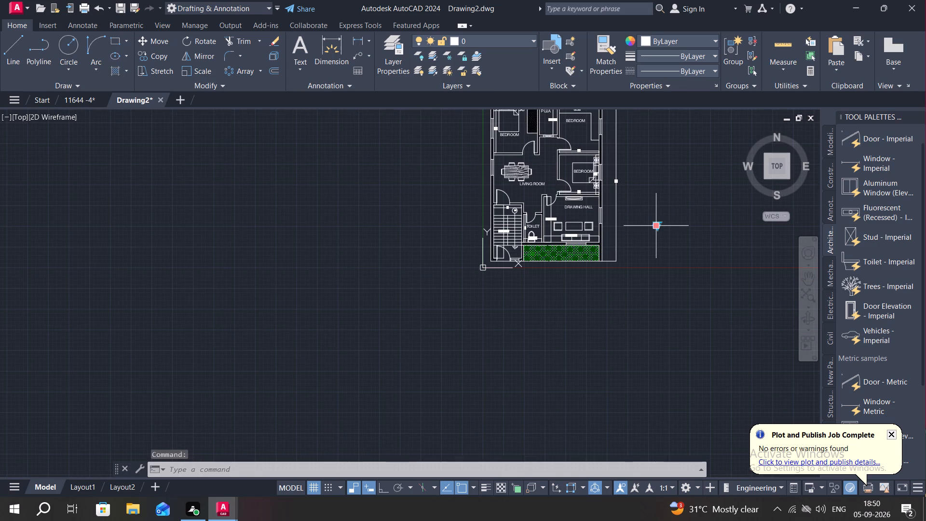
pyautogui.press('Delete')
# Set up a model plot with DWG To PDF.pc3 and a window area enclosing the whole titled plan.
pyautogui.moveTo(631, 166); pyautogui.dragTo(622, 233, button='middle')
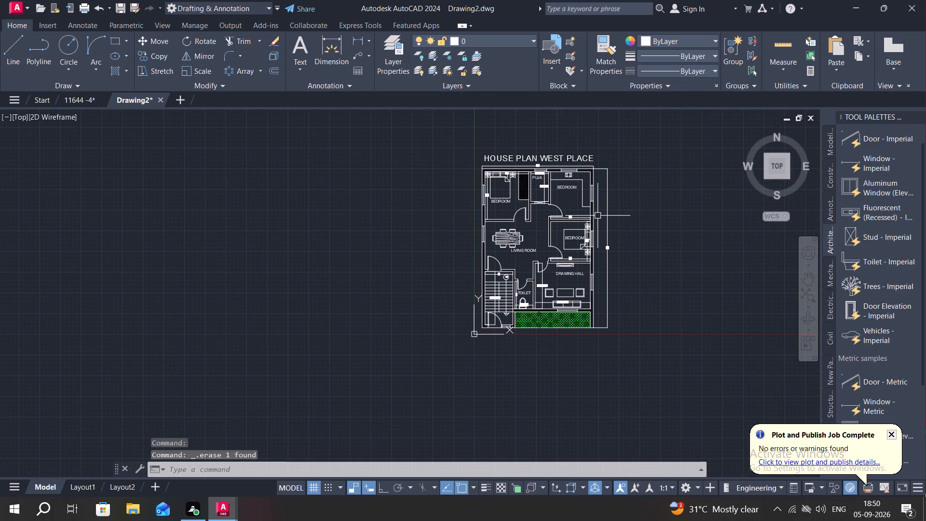
pyautogui.hotkey('ctrl', 'p')
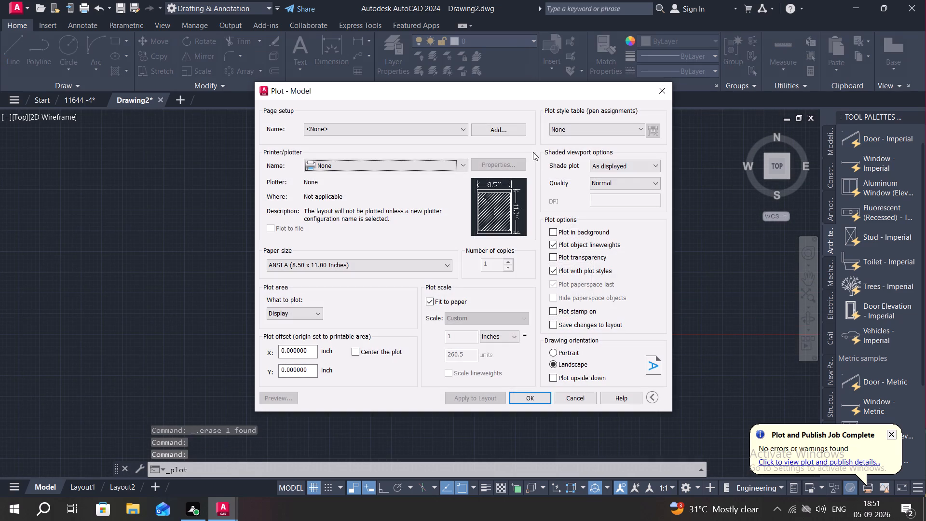
pyautogui.click(465, 126)
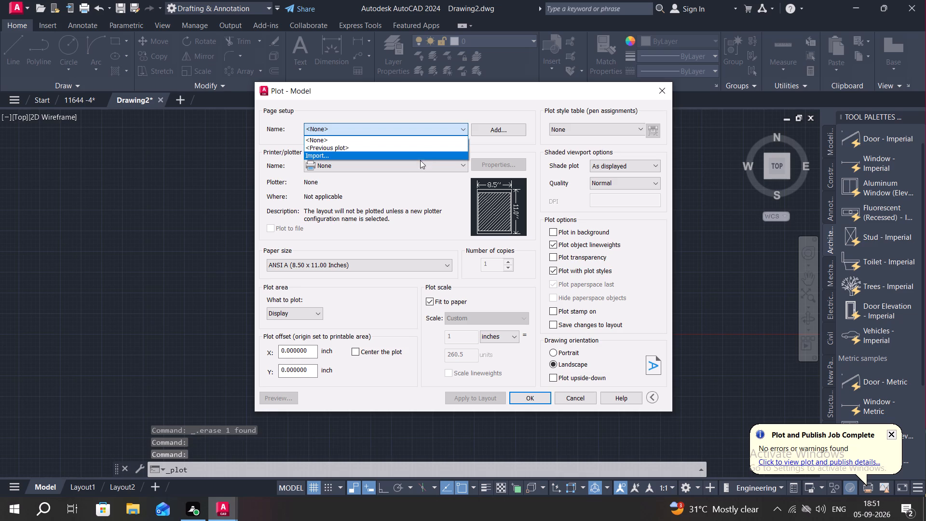
pyautogui.click(422, 170)
pyautogui.click(422, 164)
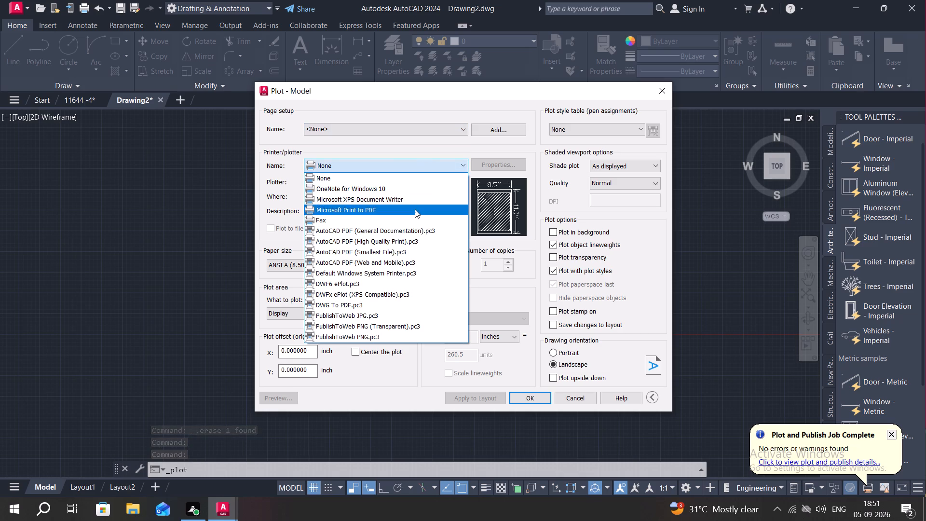
pyautogui.click(376, 306)
pyautogui.click(309, 312)
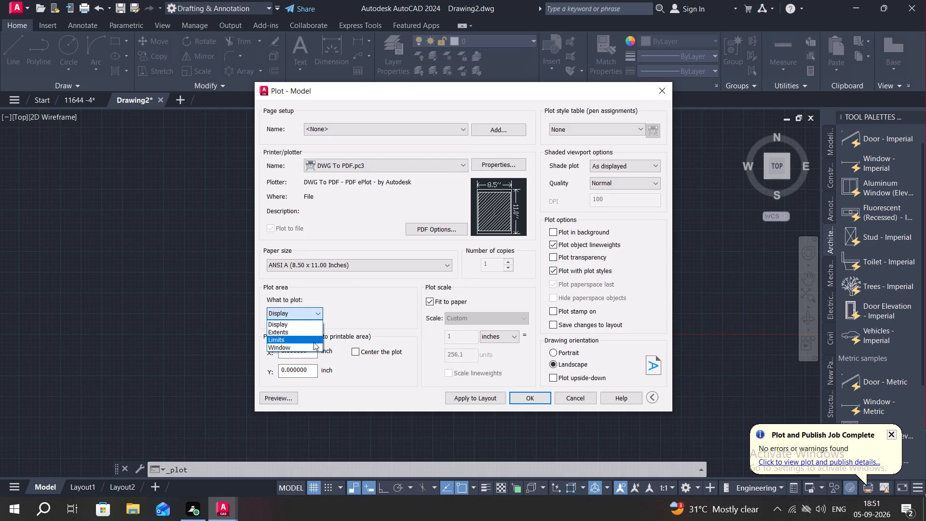
pyautogui.click(313, 344)
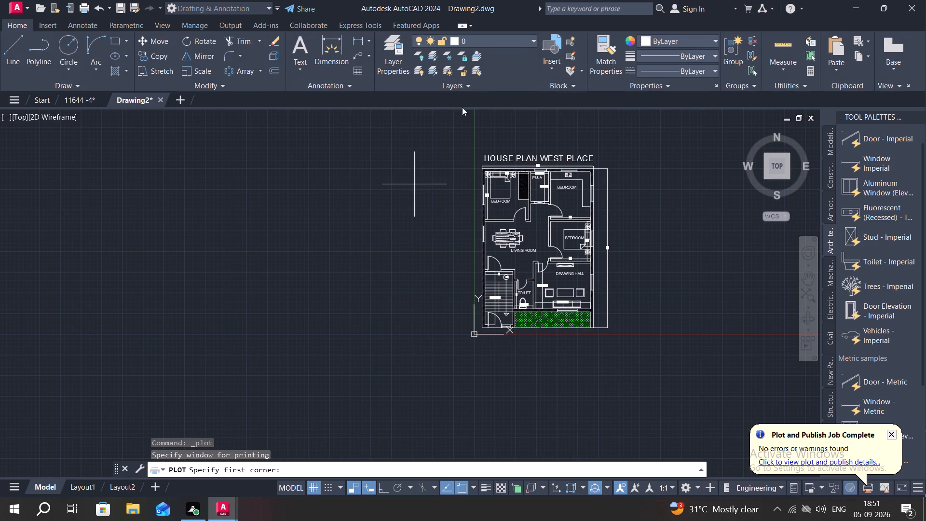
pyautogui.click(449, 117)
pyautogui.click(640, 373)
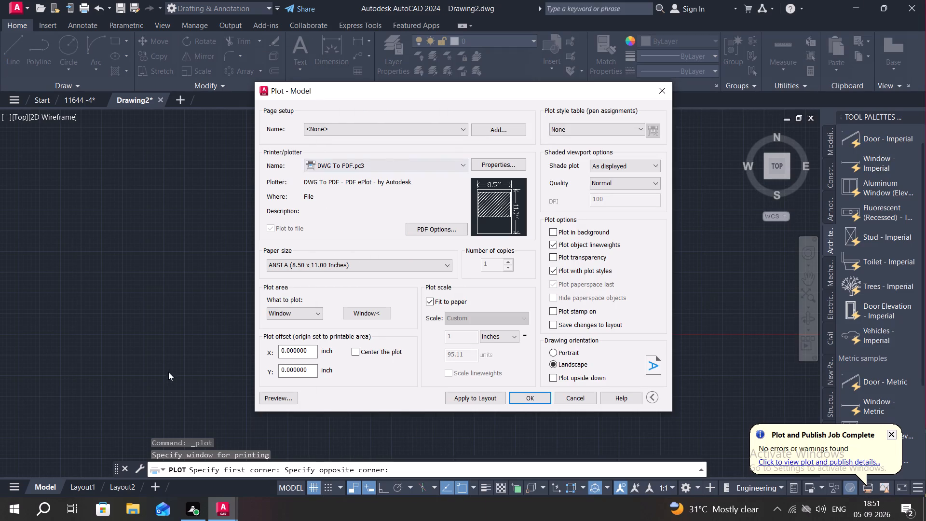
# Preview the plot, examining the garden strip up close and the overall plan on the sheet.
pyautogui.click(263, 401)
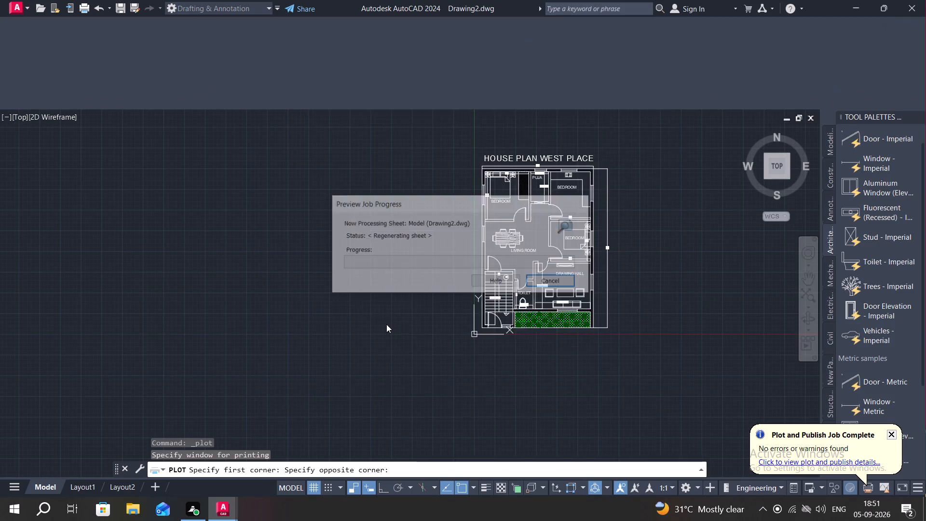
pyautogui.scroll(2, 377, 361)
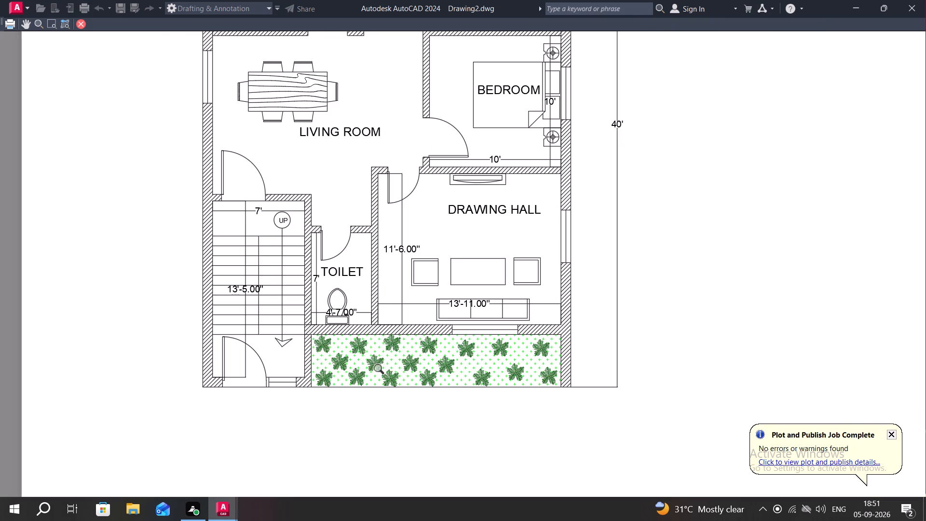
pyautogui.scroll(2, 387, 373)
pyautogui.scroll(-3, 411, 349)
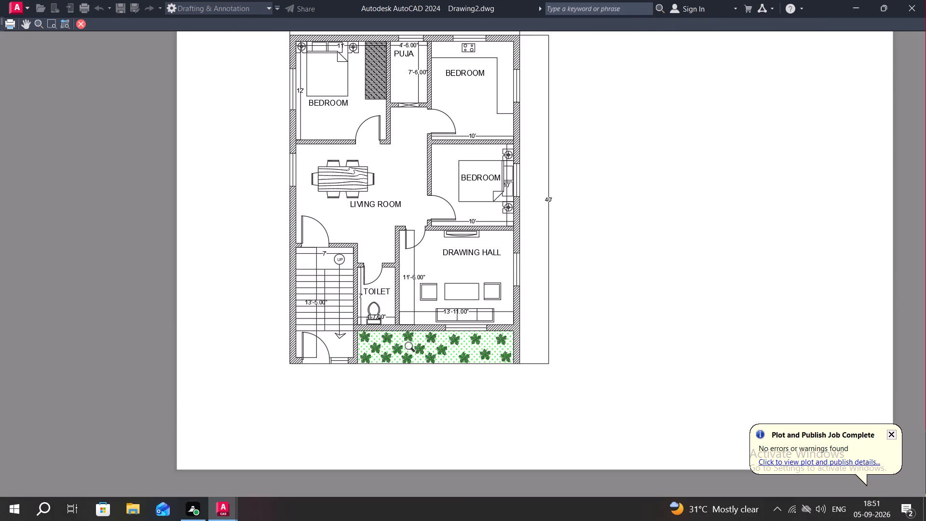
pyautogui.scroll(-2, 412, 348)
pyautogui.press('Escape')
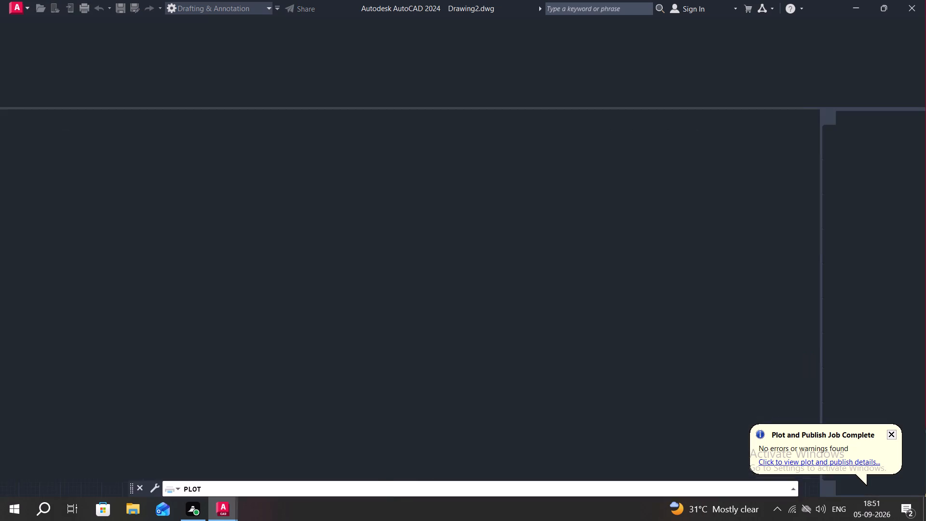
pyautogui.scroll(-1, 440, 302)
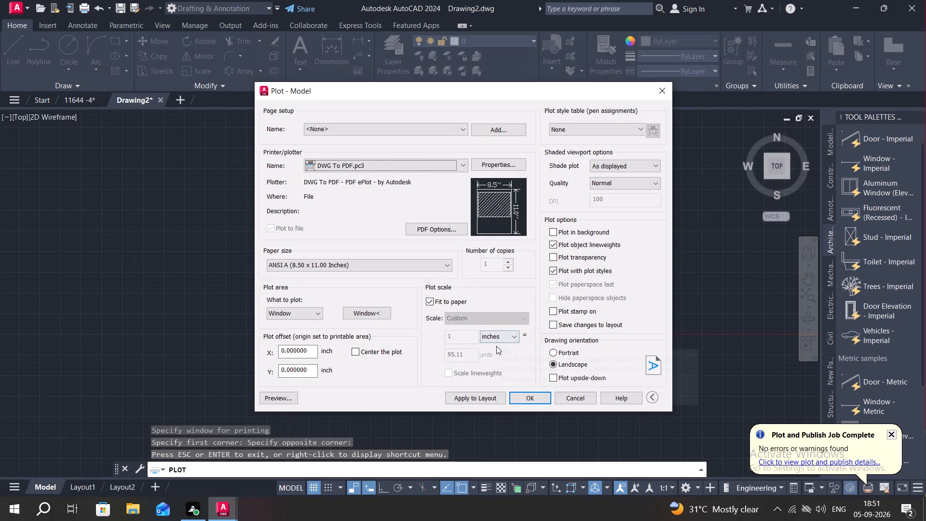
# Plot the plan to a PDF named 11644-4.3 in Documents and view the resulting file.
pyautogui.click(522, 399)
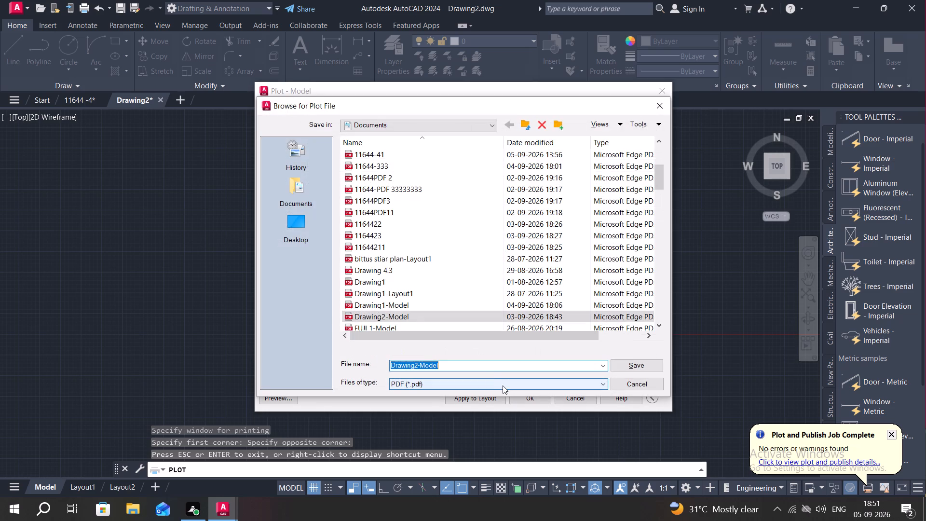
pyautogui.click(486, 367)
pyautogui.press('BackSpace')
pyautogui.press('BackSpace')
pyautogui.press('BackSpace')
pyautogui.press('BackSpace')
pyautogui.press('BackSpace')
pyautogui.press('BackSpace')
pyautogui.press('BackSpace')
pyautogui.press('BackSpace')
pyautogui.press('BackSpace')
pyautogui.press('BackSpace')
pyautogui.press('BackSpace')
pyautogui.press('BackSpace')
pyautogui.press('BackSpace')
pyautogui.press('BackSpace')
pyautogui.press('BackSpace')
pyautogui.press('BackSpace')
pyautogui.press('BackSpace')
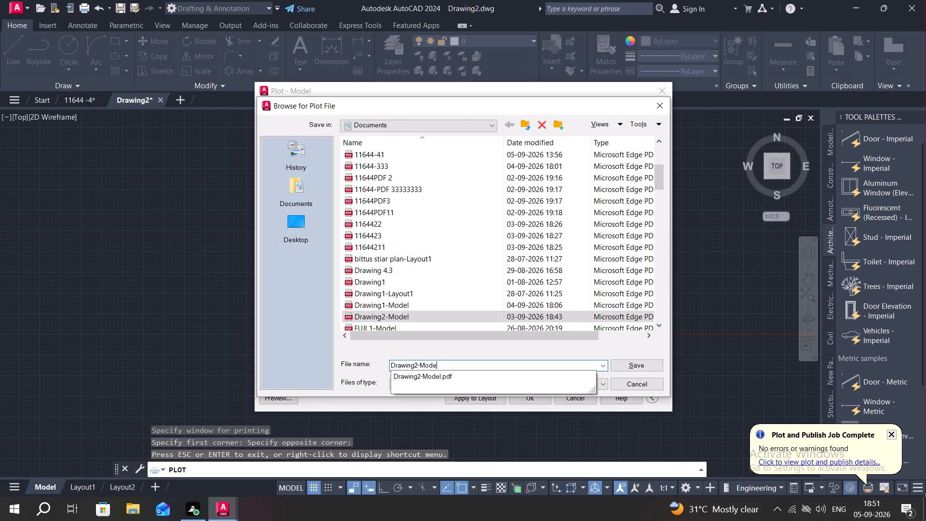
pyautogui.write('11')
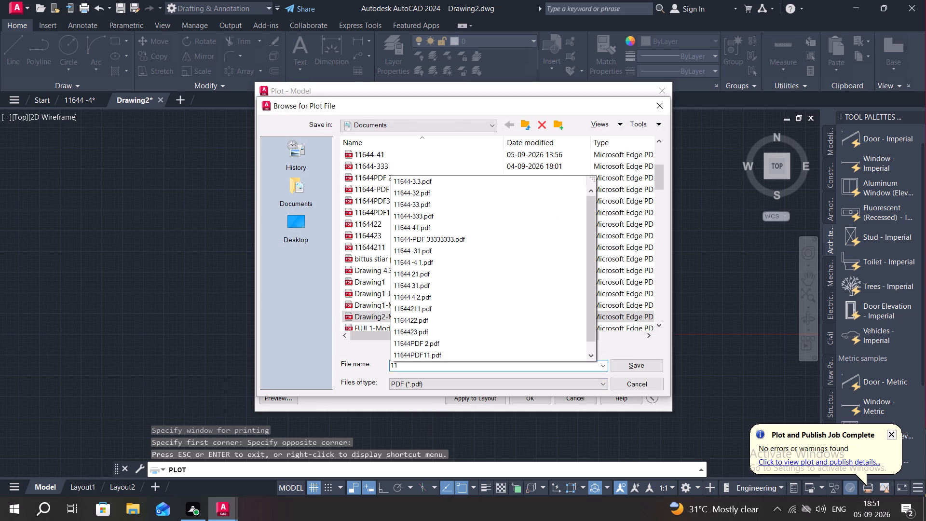
pyautogui.press('6')
pyautogui.write('44')
pyautogui.press('-')
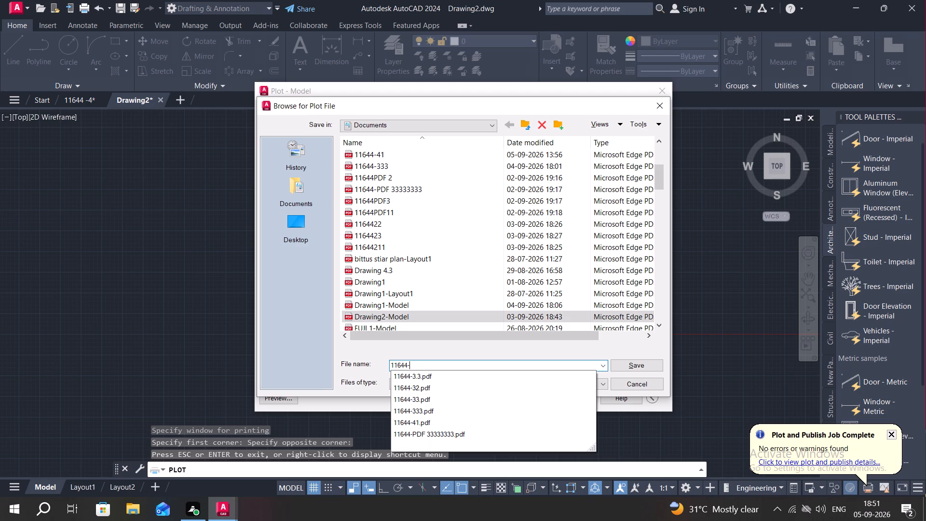
pyautogui.write('4.3')
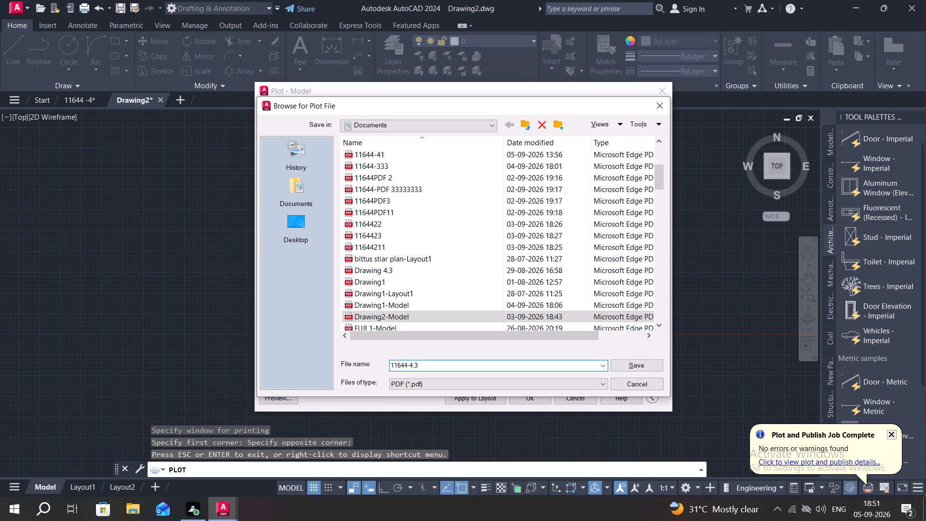
pyautogui.click(626, 364)
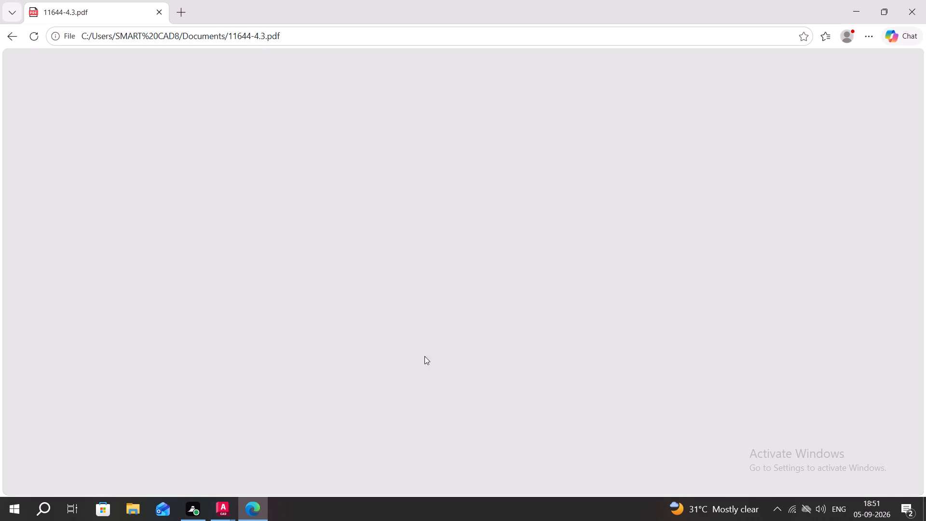
pyautogui.scroll(-2, 386, 307)
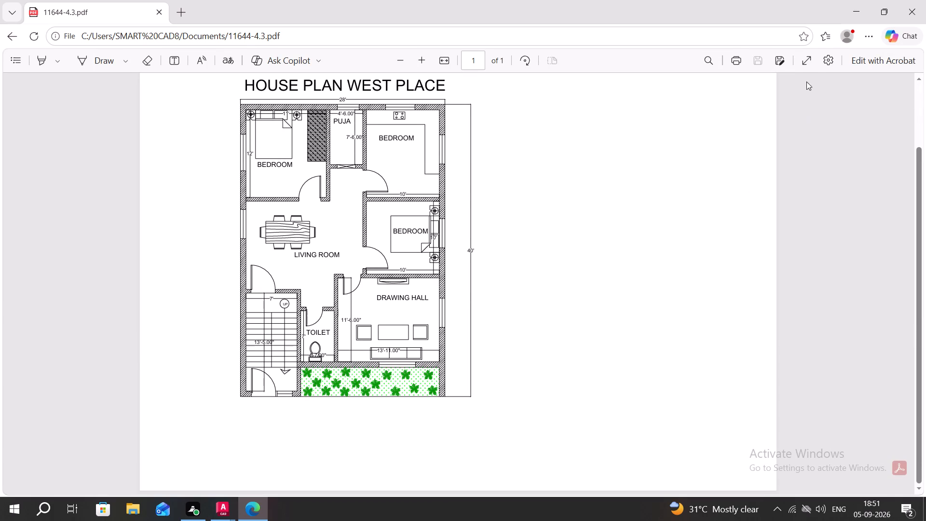
# Save a copy of the plotted PDF to the Desktop under the name 11644-4.3.
pyautogui.click(777, 60)
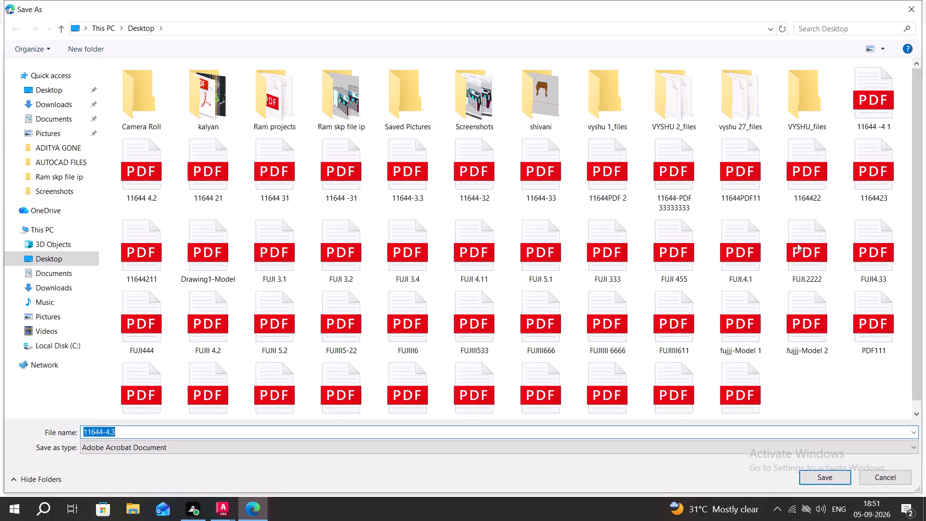
pyautogui.click(819, 476)
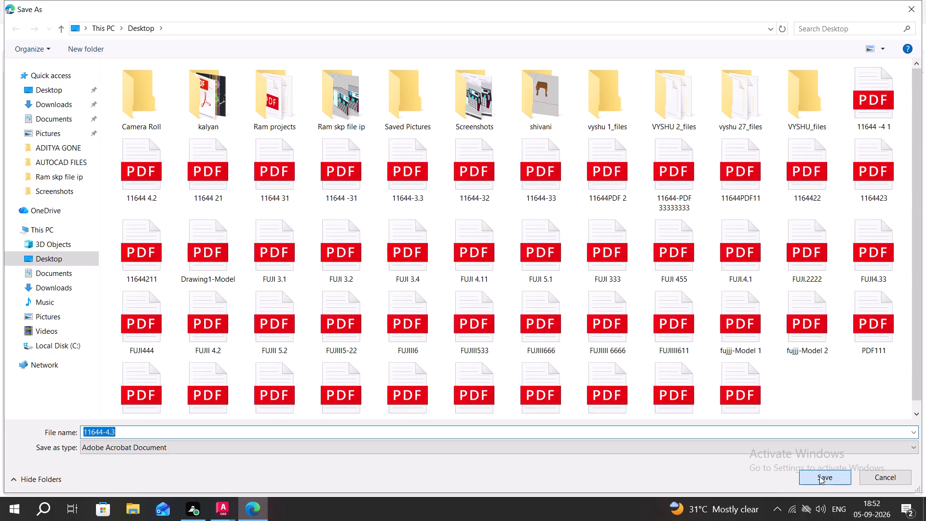
pyautogui.scroll(-2, 514, 287)
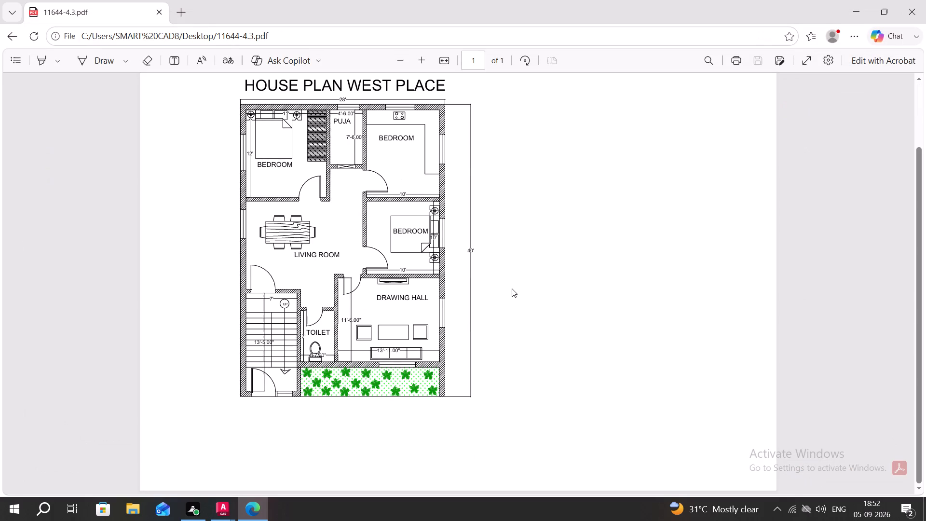
pyautogui.scroll(-1, 512, 288)
pyautogui.press('Escape')
# Switch to Drawing2.dwg in AutoCAD and examine the whole plan, then the staircase entrance and toilet area up close.
pyautogui.click(219, 511)
pyautogui.click(240, 447)
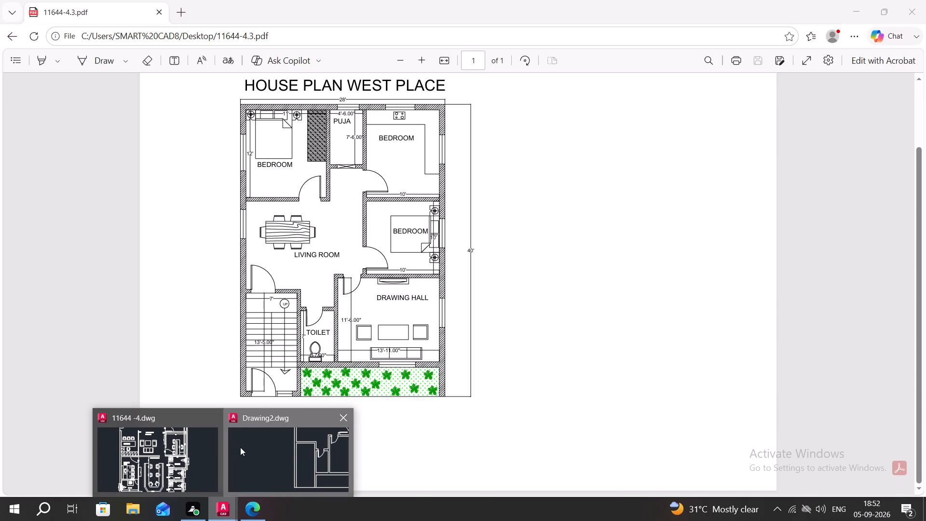
pyautogui.scroll(-1, 586, 179)
pyautogui.moveTo(578, 182); pyautogui.dragTo(286, 200, button='middle')
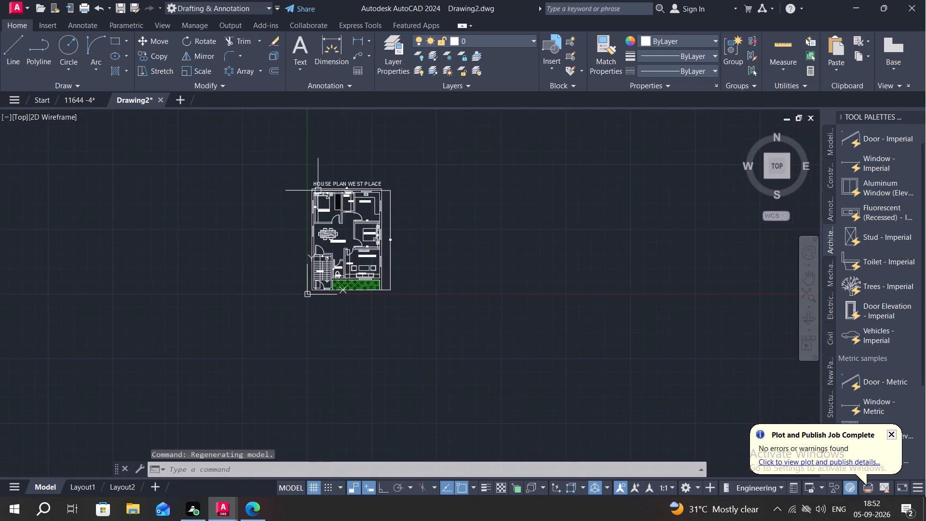
pyautogui.scroll(2, 319, 191)
pyautogui.moveTo(353, 219); pyautogui.dragTo(267, 183, button='middle')
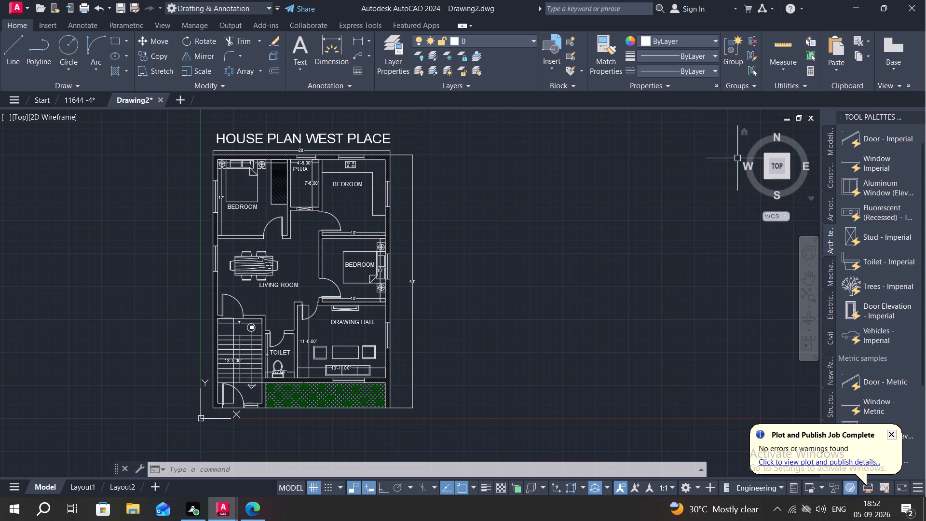
pyautogui.moveTo(600, 214); pyautogui.dragTo(636, 219, button='middle')
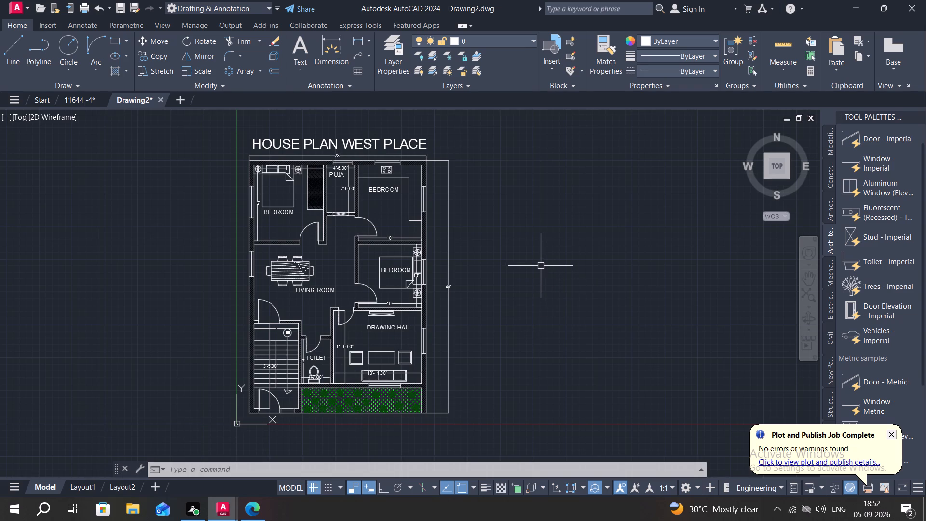
pyautogui.scroll(3, 243, 401)
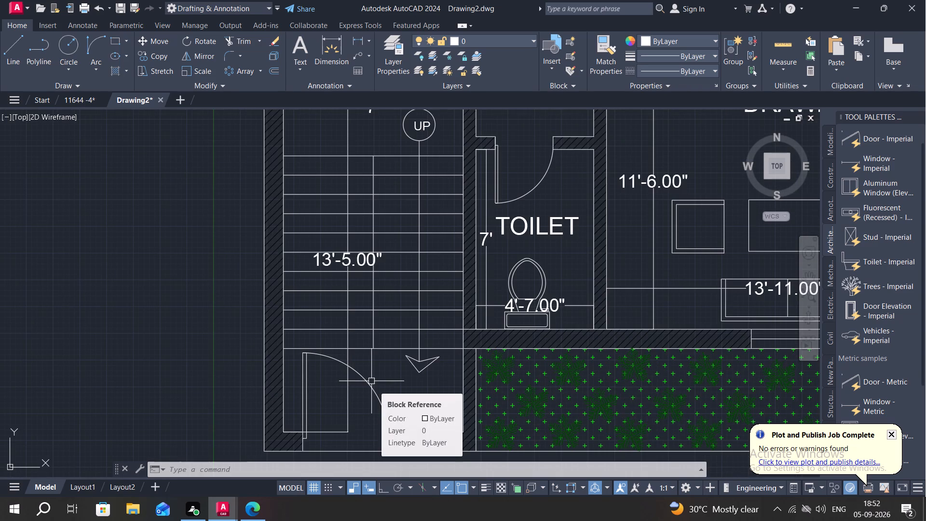
pyautogui.moveTo(423, 413); pyautogui.dragTo(418, 379, button='middle')
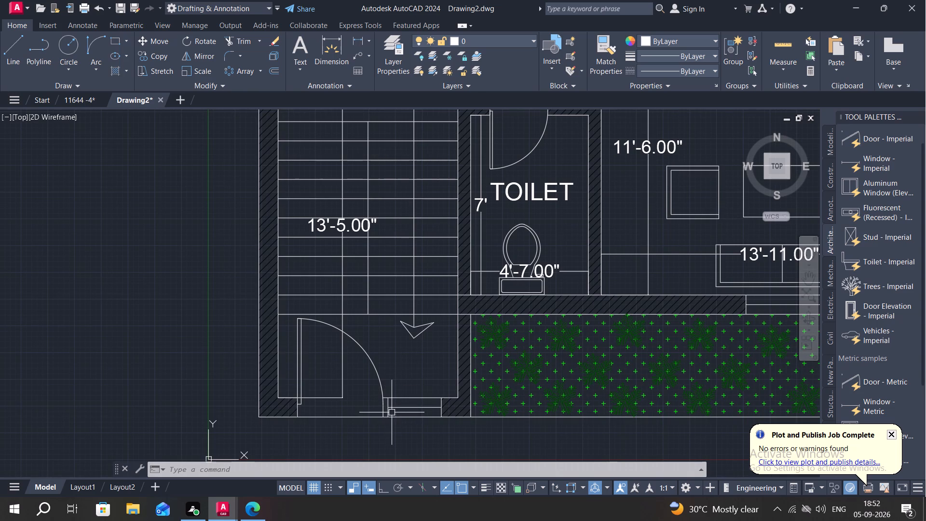
pyautogui.scroll(3, 392, 412)
pyautogui.scroll(-5, 344, 399)
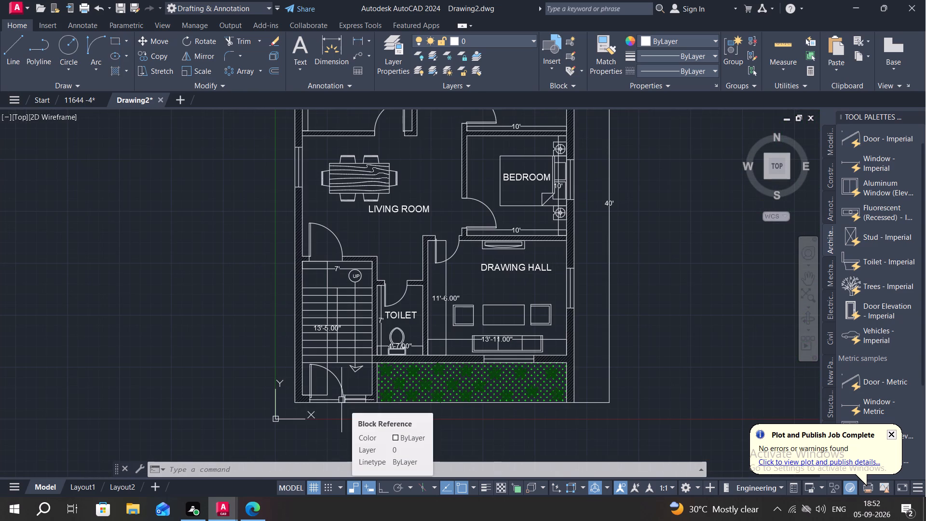
pyautogui.press('Escape')
pyautogui.scroll(-2, 430, 326)
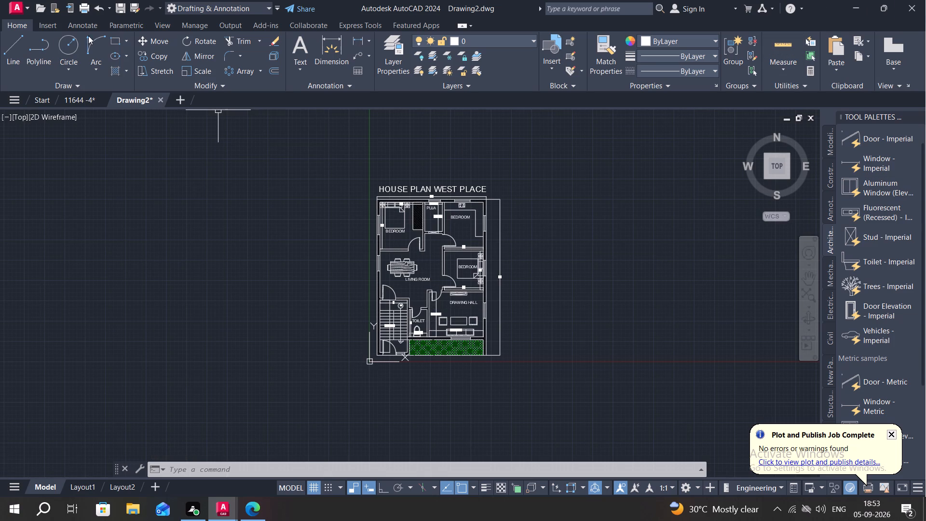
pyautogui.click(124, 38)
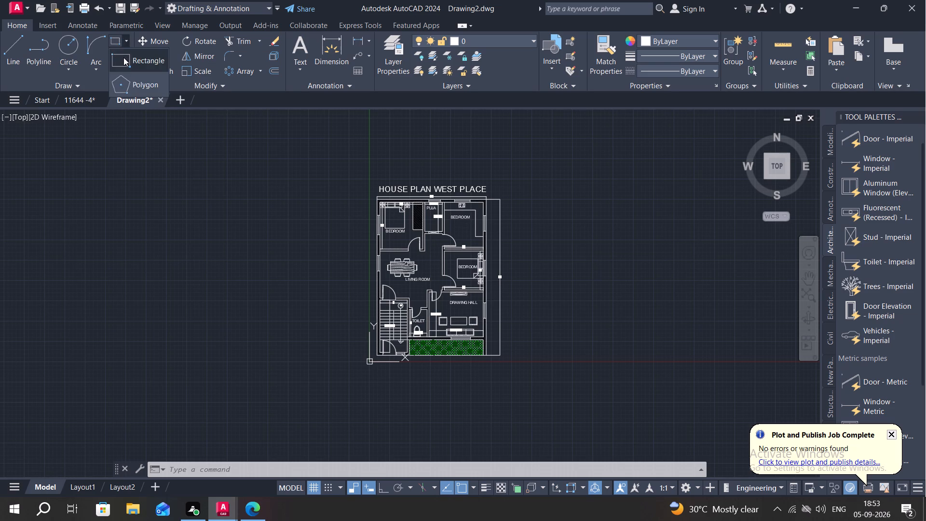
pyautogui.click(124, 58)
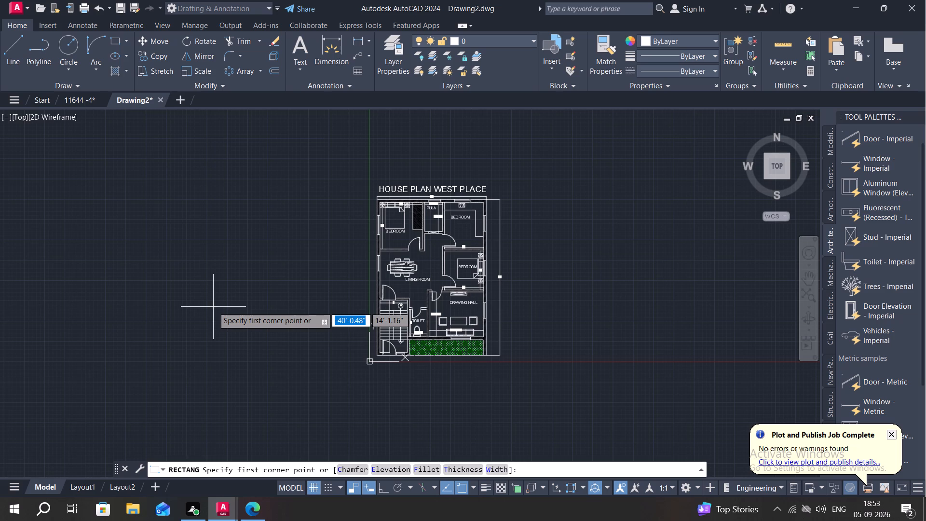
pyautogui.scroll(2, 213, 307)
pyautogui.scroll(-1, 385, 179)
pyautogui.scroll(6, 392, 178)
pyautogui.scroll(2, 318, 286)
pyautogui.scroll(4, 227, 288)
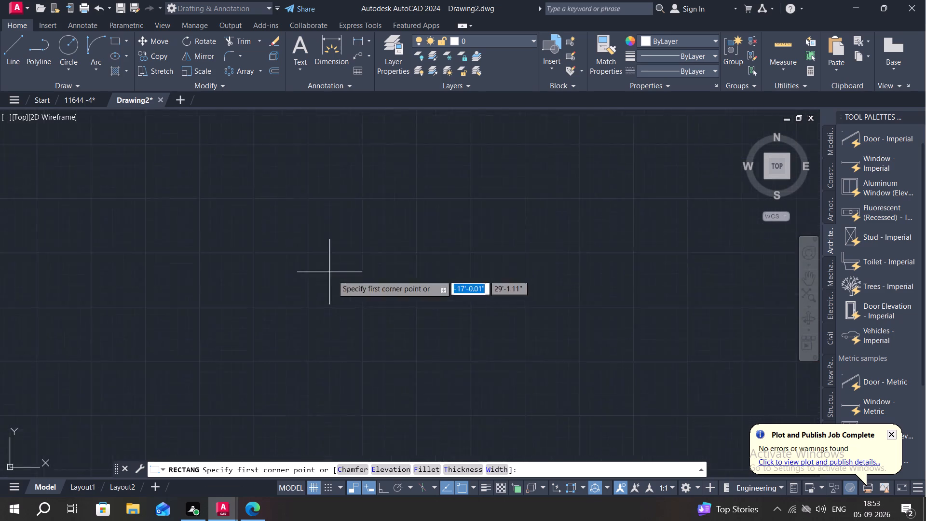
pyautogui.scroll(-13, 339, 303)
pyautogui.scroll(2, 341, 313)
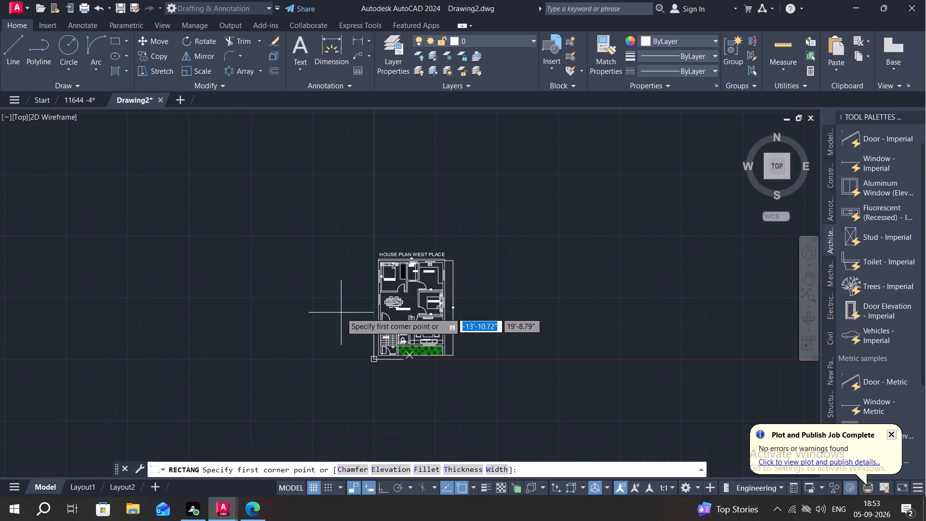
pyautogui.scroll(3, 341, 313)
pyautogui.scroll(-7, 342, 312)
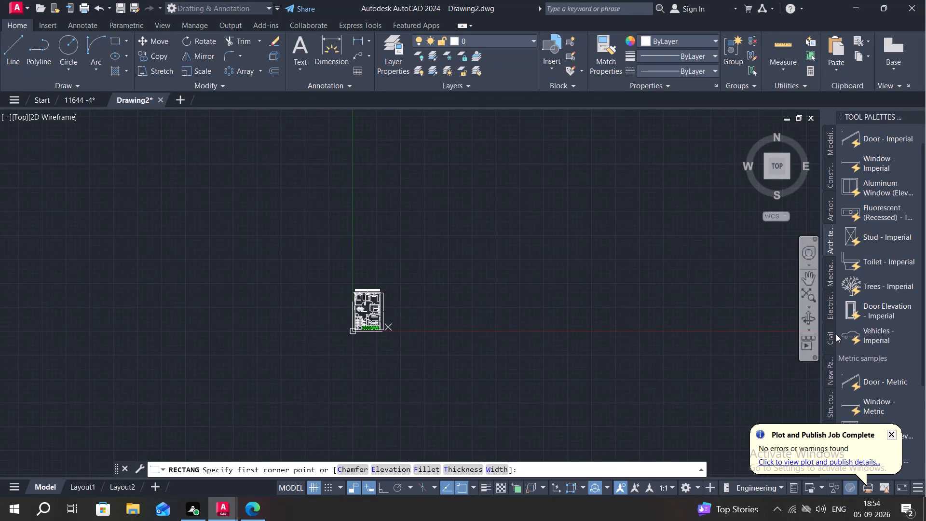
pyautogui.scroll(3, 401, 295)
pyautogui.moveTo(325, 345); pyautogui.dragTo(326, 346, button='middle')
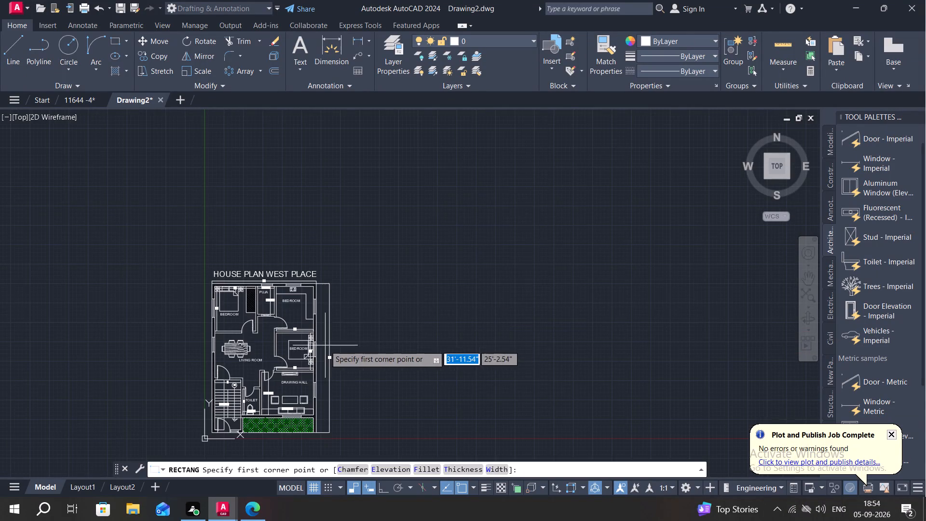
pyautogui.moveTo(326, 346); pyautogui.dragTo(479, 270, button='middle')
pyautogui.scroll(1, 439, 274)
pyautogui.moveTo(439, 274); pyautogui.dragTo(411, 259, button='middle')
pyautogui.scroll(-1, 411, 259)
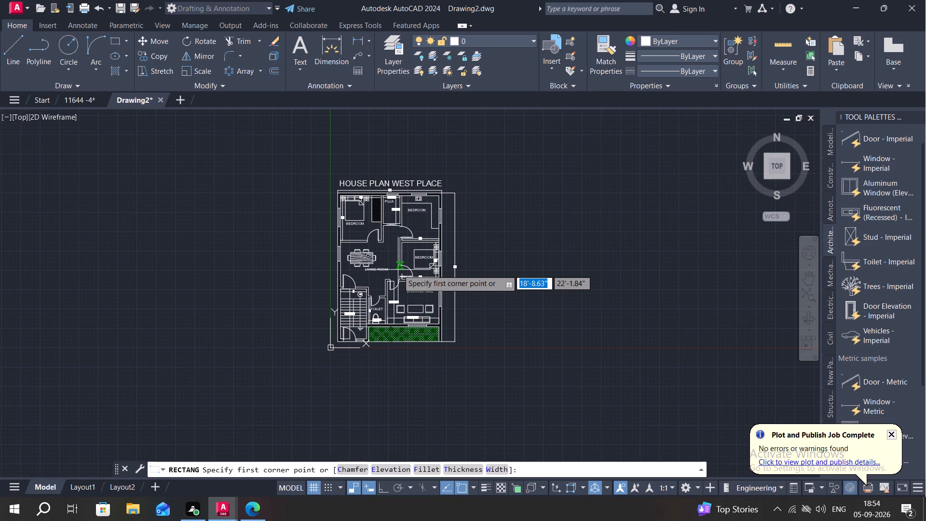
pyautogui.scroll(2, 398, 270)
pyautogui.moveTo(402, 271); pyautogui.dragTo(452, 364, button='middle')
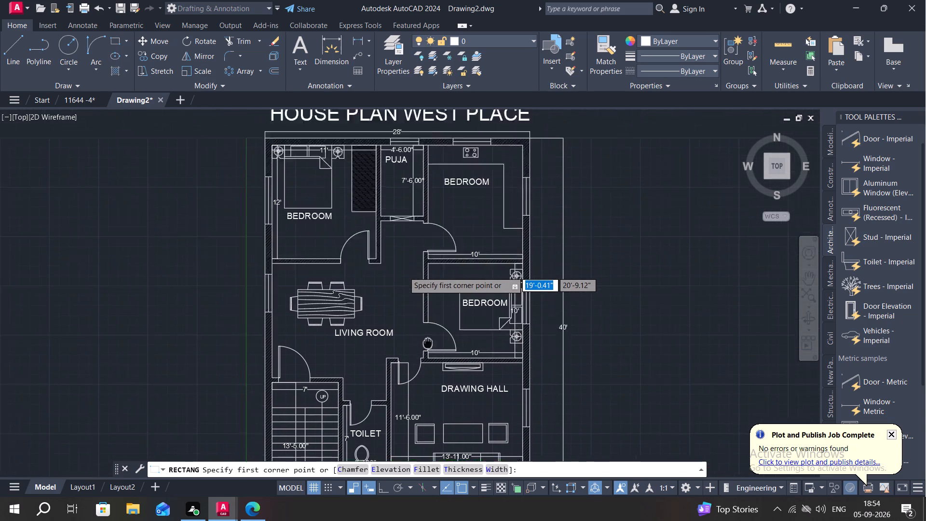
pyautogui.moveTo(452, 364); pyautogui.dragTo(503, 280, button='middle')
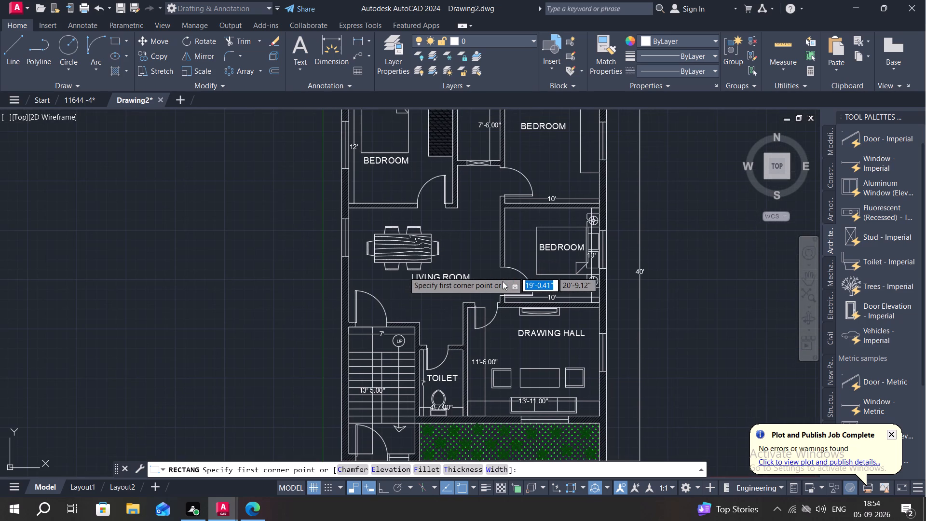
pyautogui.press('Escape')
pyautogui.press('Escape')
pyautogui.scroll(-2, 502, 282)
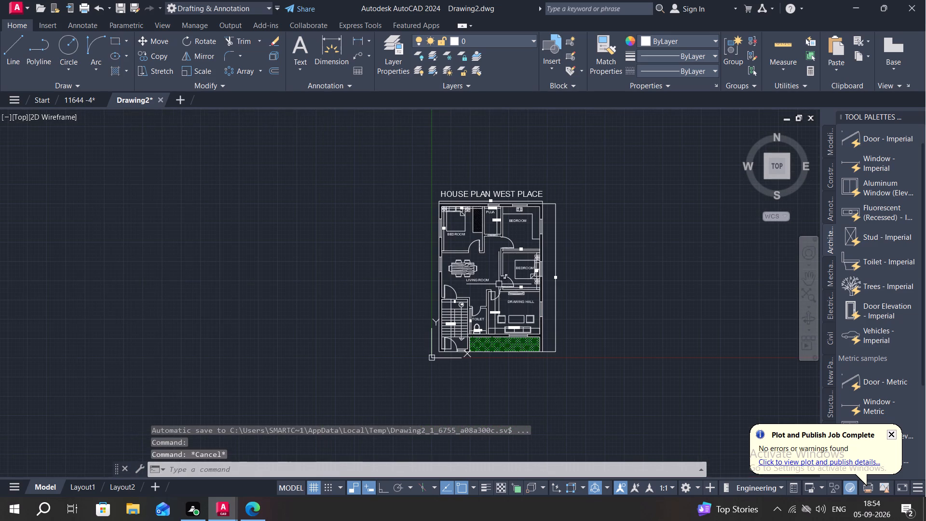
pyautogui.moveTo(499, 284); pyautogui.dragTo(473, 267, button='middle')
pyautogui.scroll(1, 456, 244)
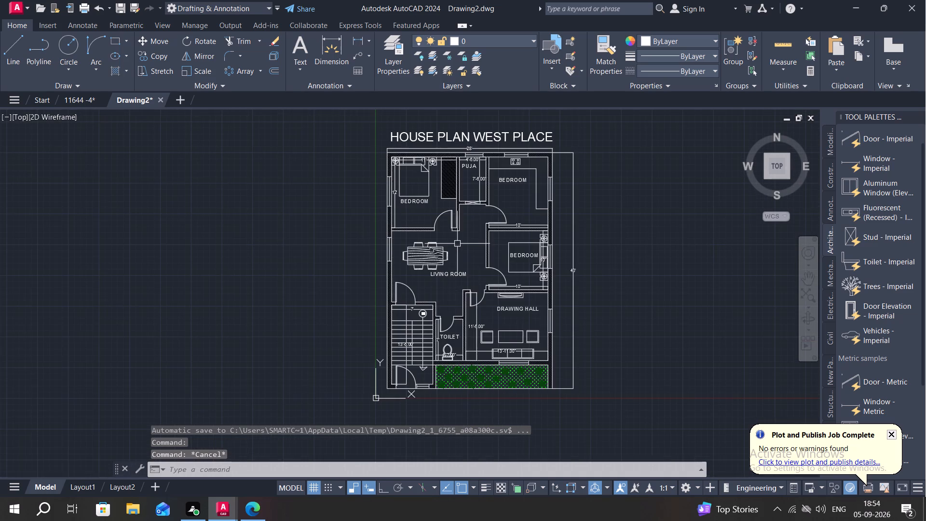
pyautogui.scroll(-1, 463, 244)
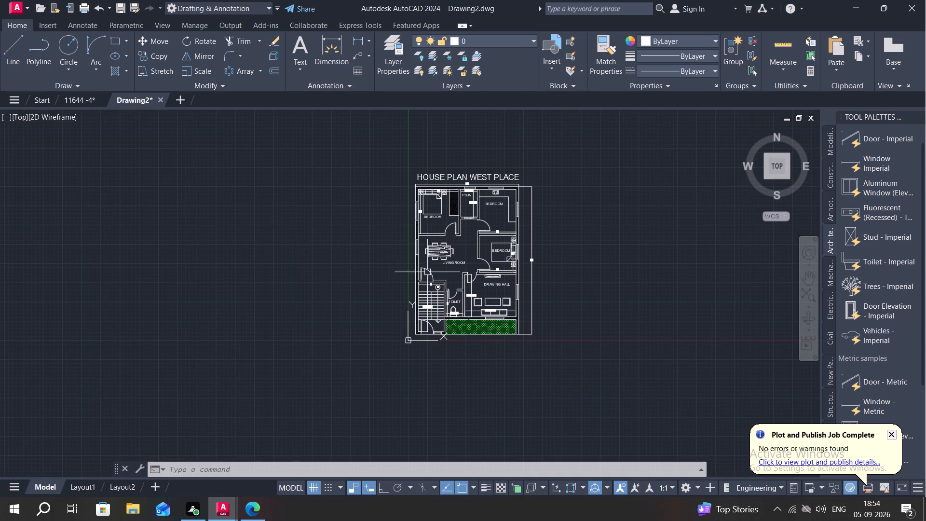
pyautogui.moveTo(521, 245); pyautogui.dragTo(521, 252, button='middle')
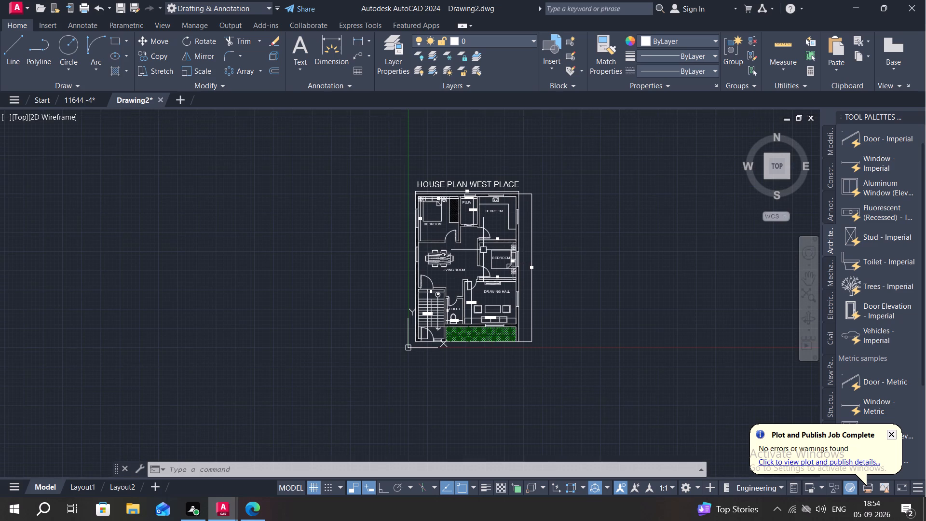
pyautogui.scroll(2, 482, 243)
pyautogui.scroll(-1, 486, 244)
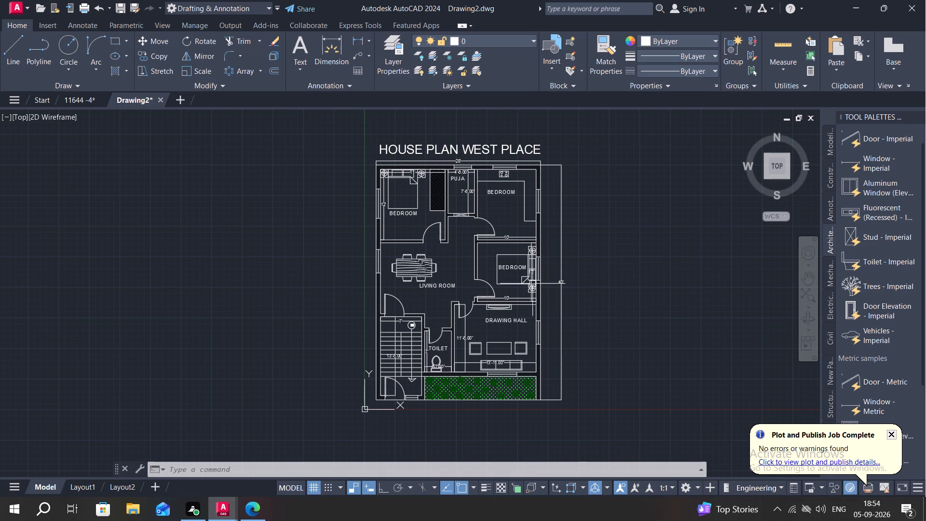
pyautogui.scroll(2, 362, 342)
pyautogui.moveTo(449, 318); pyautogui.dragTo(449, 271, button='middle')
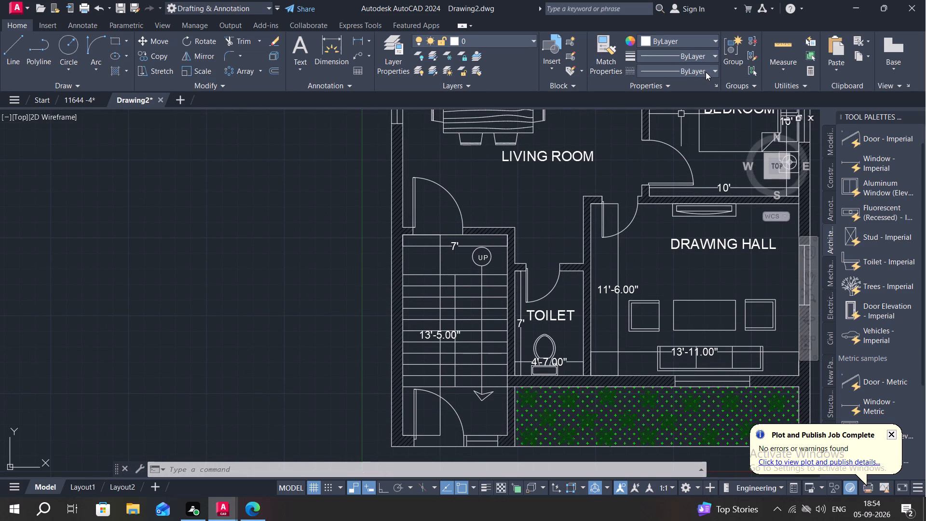
# Load the ISO dash linetype ACAD_ISO02W100 from acad.lin and make it the current linetype.
pyautogui.click(706, 72)
pyautogui.click(678, 124)
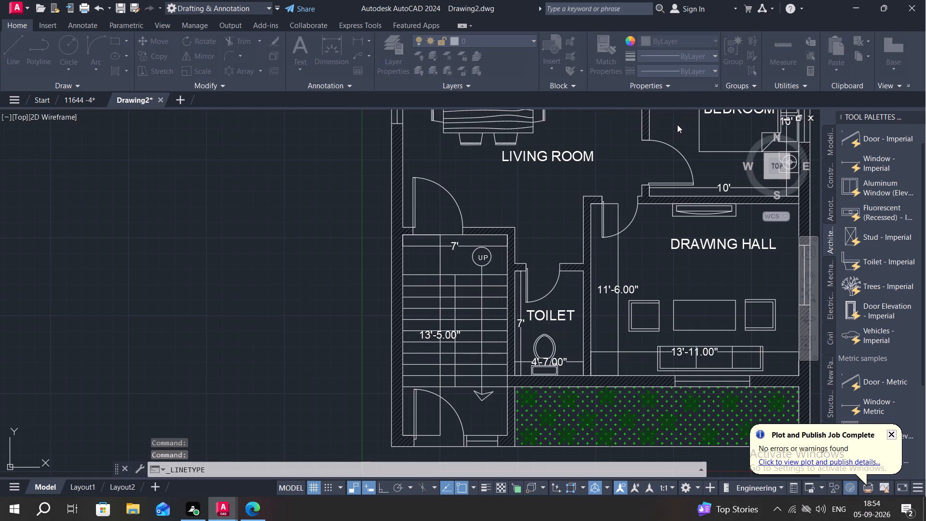
pyautogui.click(562, 150)
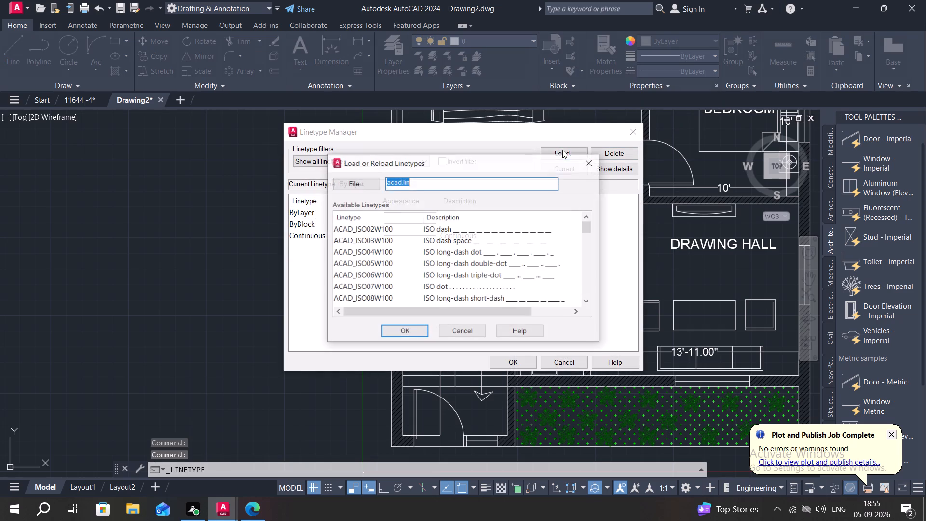
pyautogui.click(499, 227)
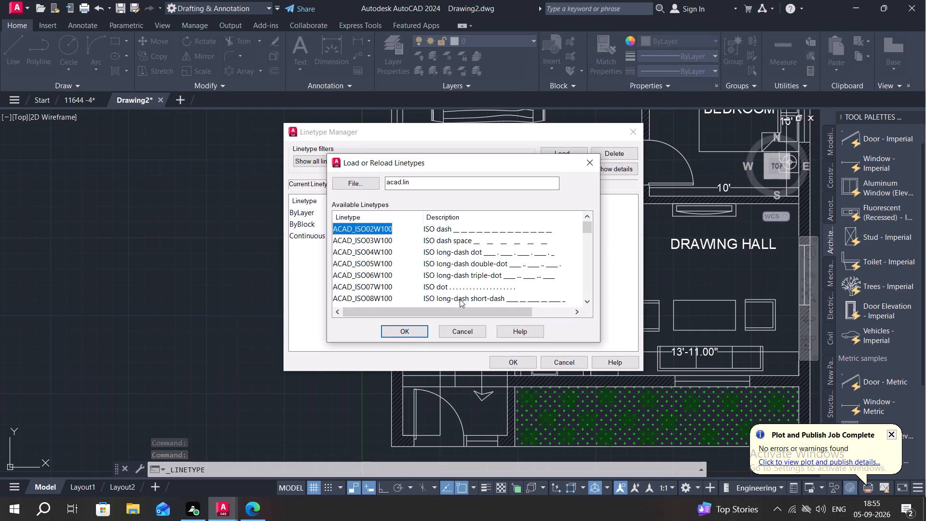
pyautogui.click(405, 329)
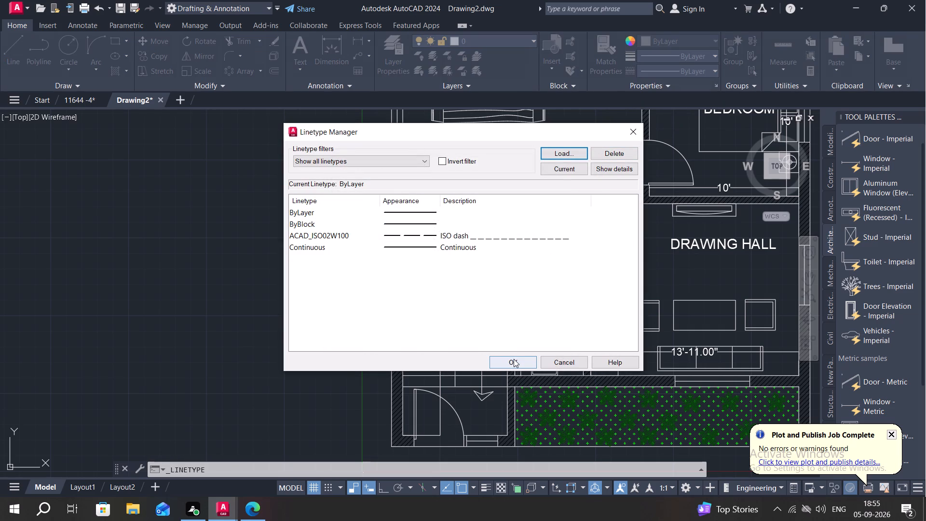
pyautogui.click(514, 359)
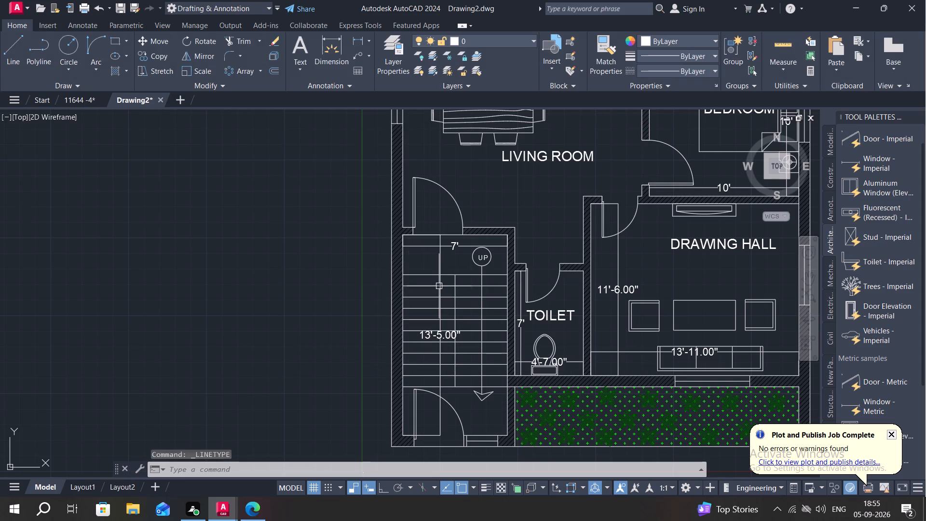
pyautogui.click(702, 70)
pyautogui.click(685, 106)
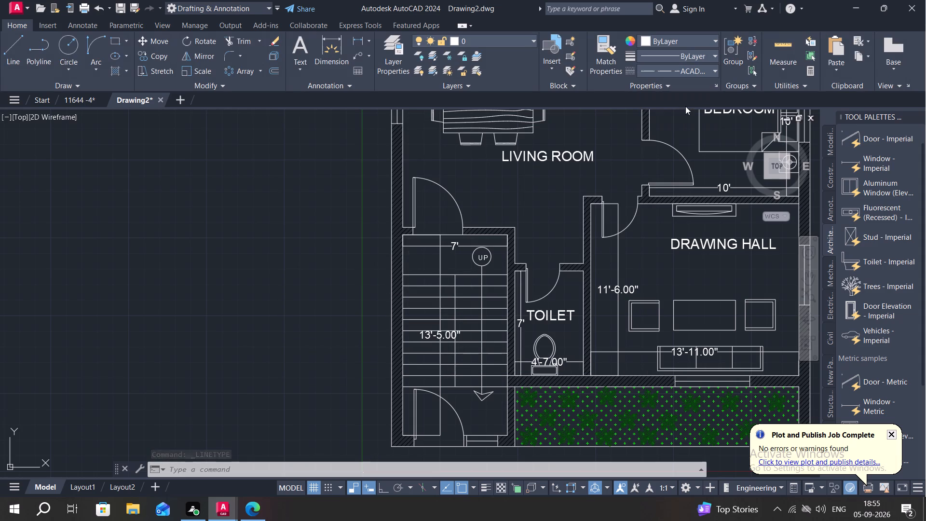
pyautogui.click(190, 219)
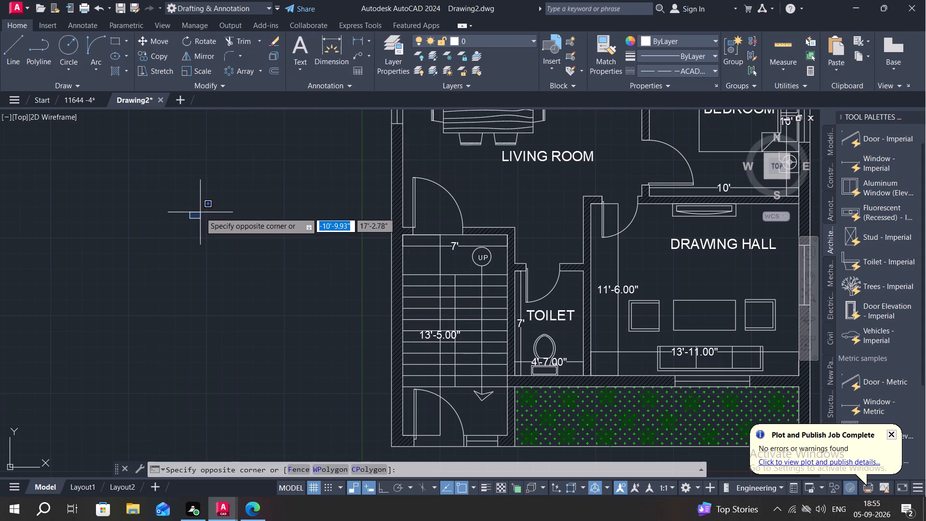
# Draw a sample dashed line about 7'-6" long in the empty space outside the staircase wall.
pyautogui.press('l')
pyautogui.press('`')
pyautogui.press('Escape')
pyautogui.press('Escape')
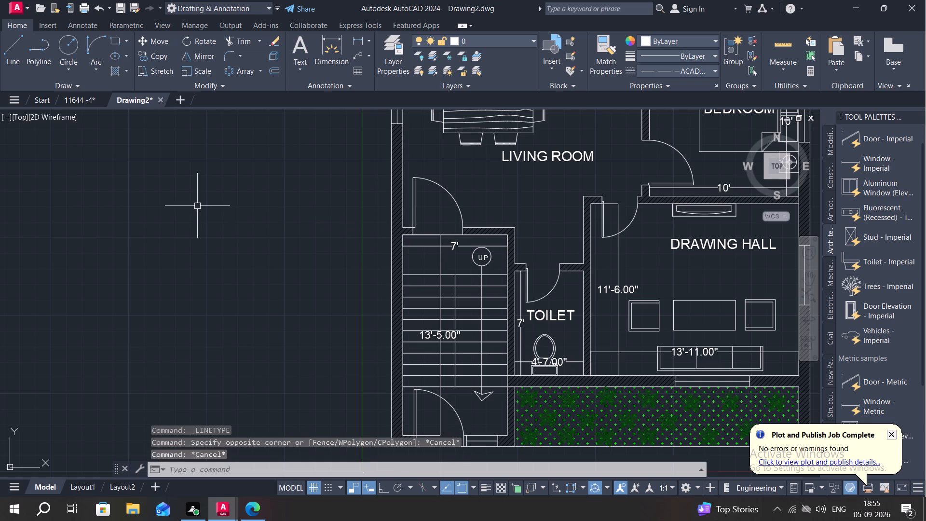
pyautogui.press('l')
pyautogui.press('space')
pyautogui.click(180, 206)
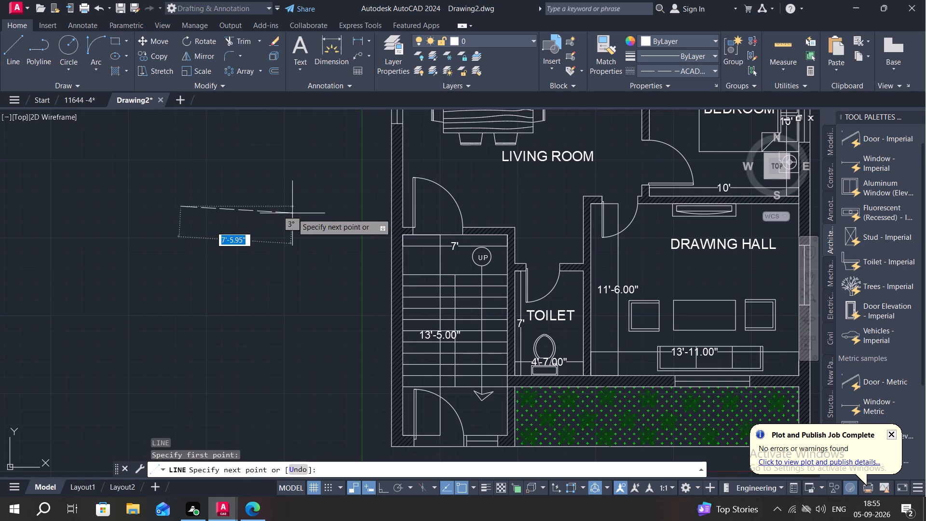
pyautogui.click(292, 213)
pyautogui.press('Escape')
# Set the sample line's linetype scale to 0.2.
pyautogui.click(242, 208)
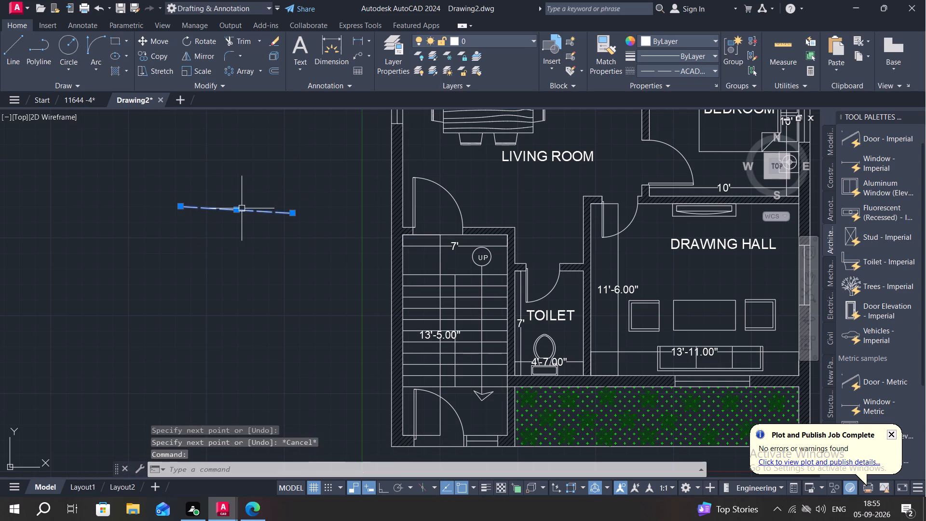
pyautogui.press('p')
pyautogui.write('R')
pyautogui.press('space')
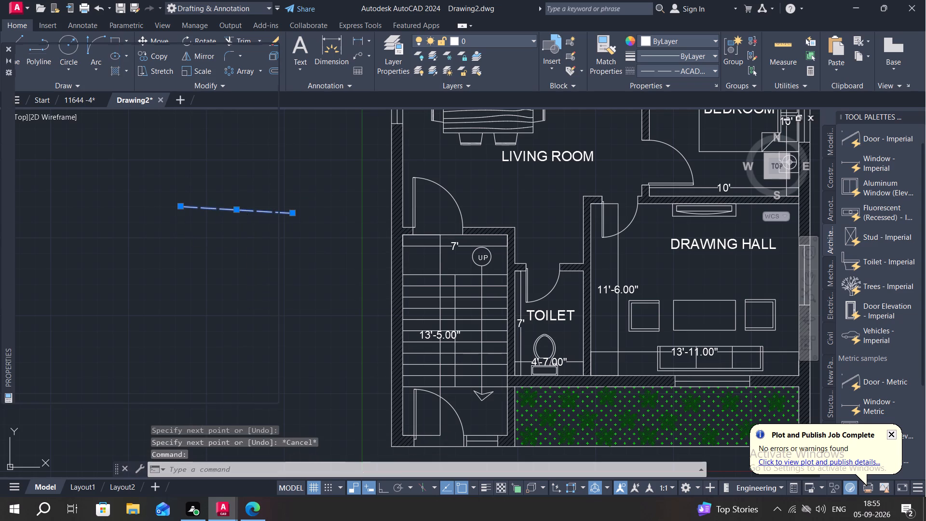
pyautogui.click(177, 122)
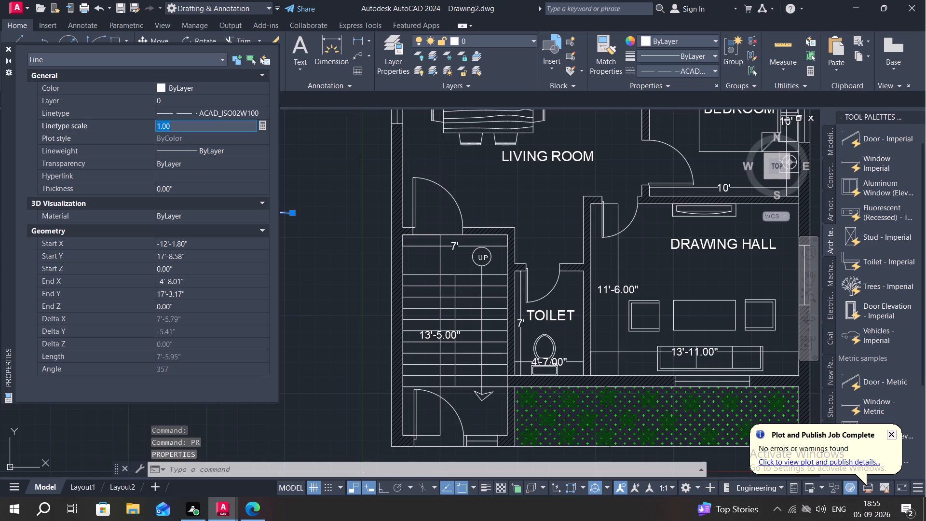
pyautogui.press('BackSpace')
pyautogui.write('0.')
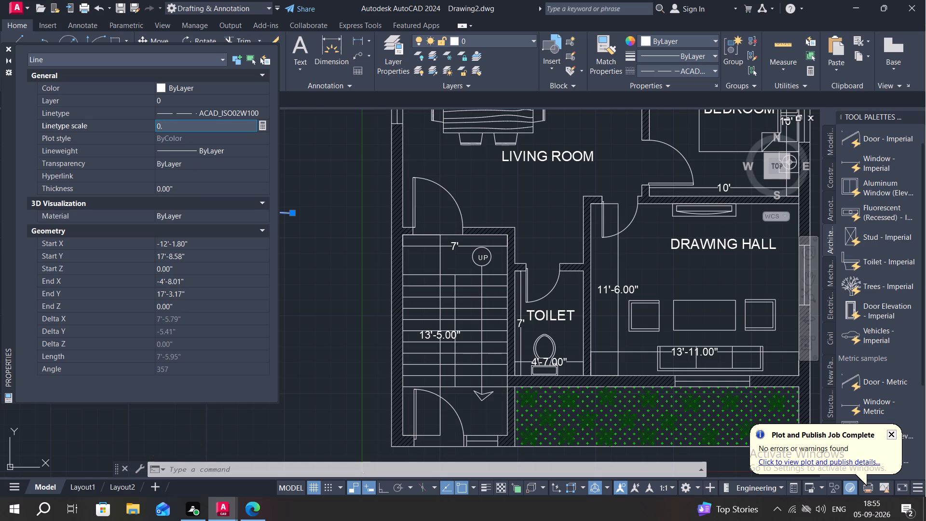
pyautogui.press('2')
pyautogui.press('Return')
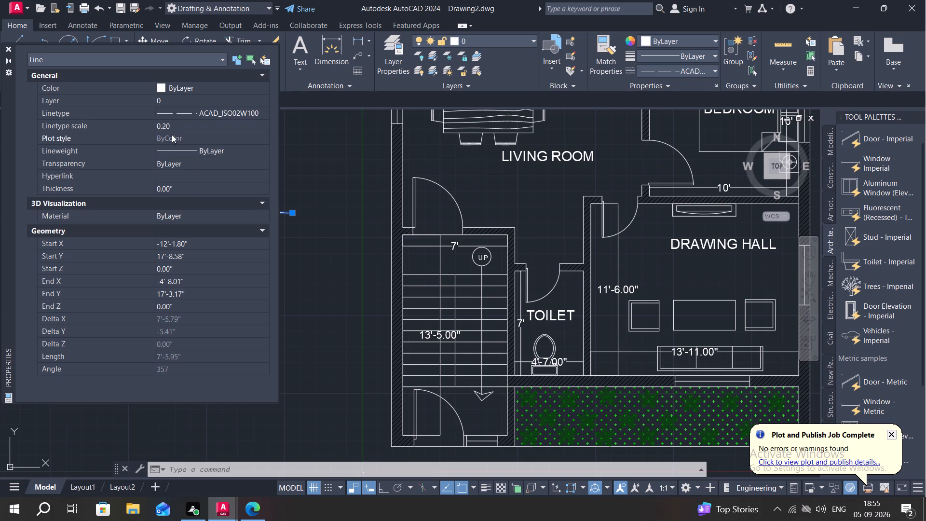
pyautogui.click(7, 47)
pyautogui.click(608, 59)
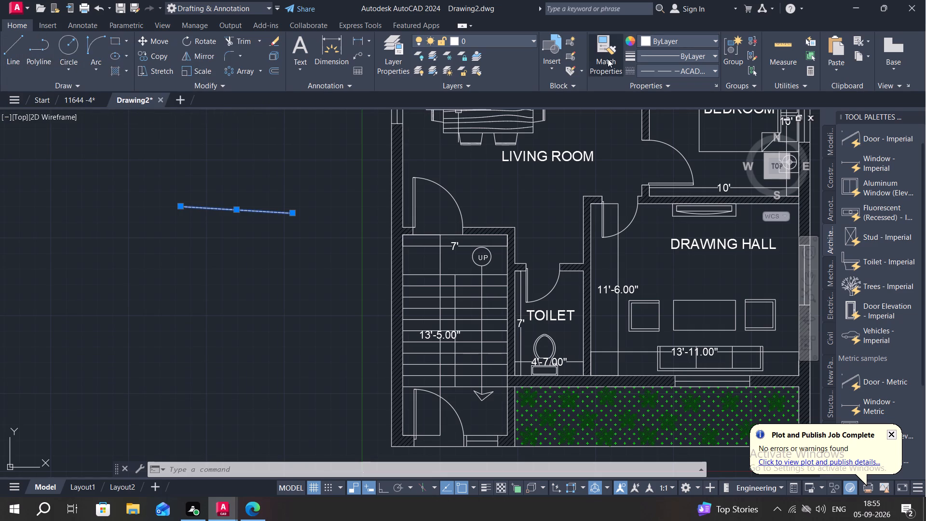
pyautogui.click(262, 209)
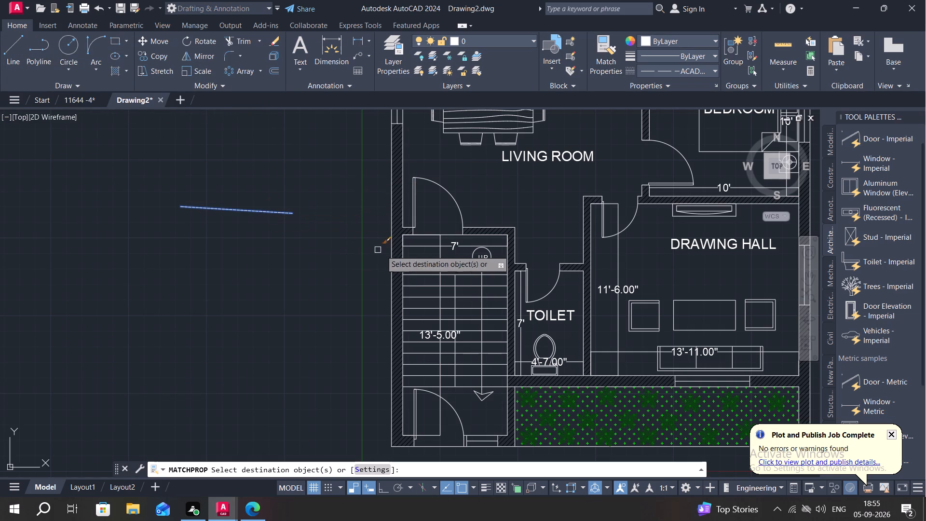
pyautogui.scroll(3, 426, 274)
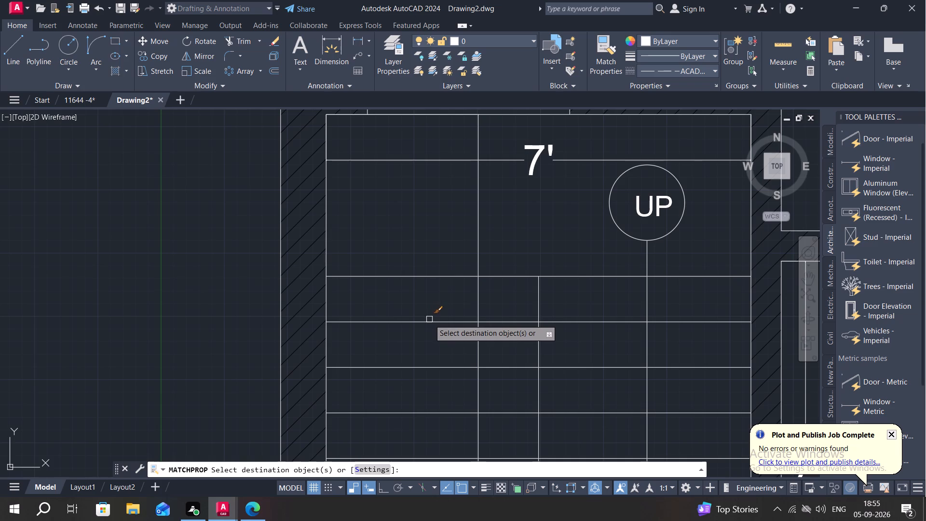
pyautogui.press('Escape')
# Trim away the left-hand half of the stair treads between the outer wall and the central stair line.
pyautogui.moveTo(517, 328); pyautogui.dragTo(522, 257, button='middle')
pyautogui.scroll(-1, 533, 258)
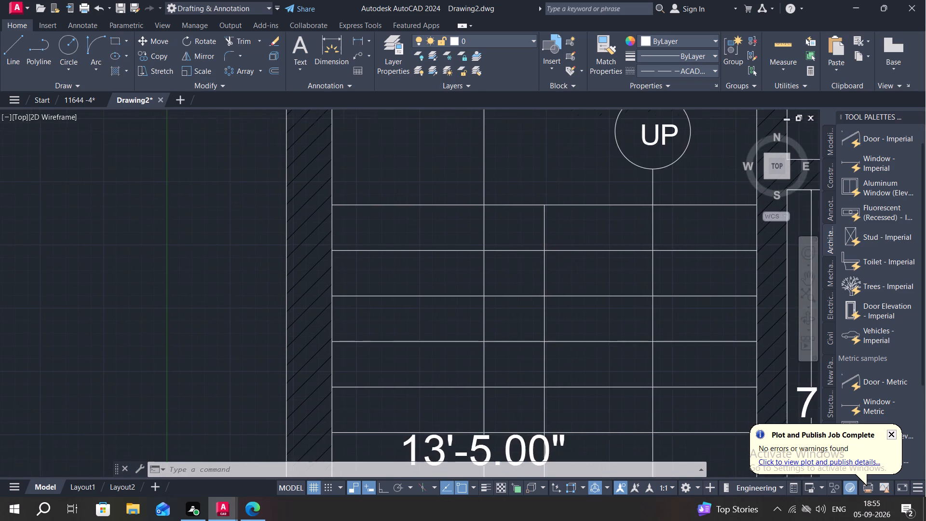
pyautogui.moveTo(547, 249); pyautogui.dragTo(538, 207, button='middle')
pyautogui.scroll(-1, 551, 220)
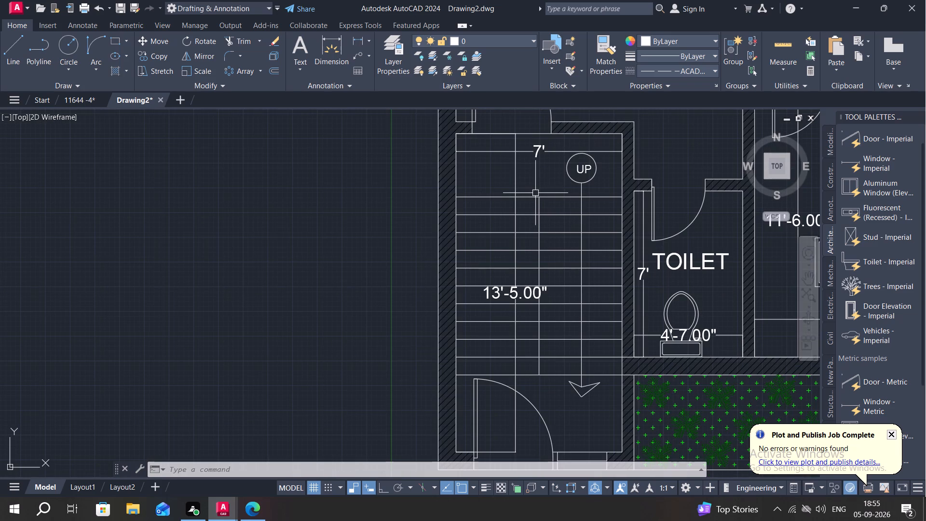
pyautogui.write('TR')
pyautogui.press('space')
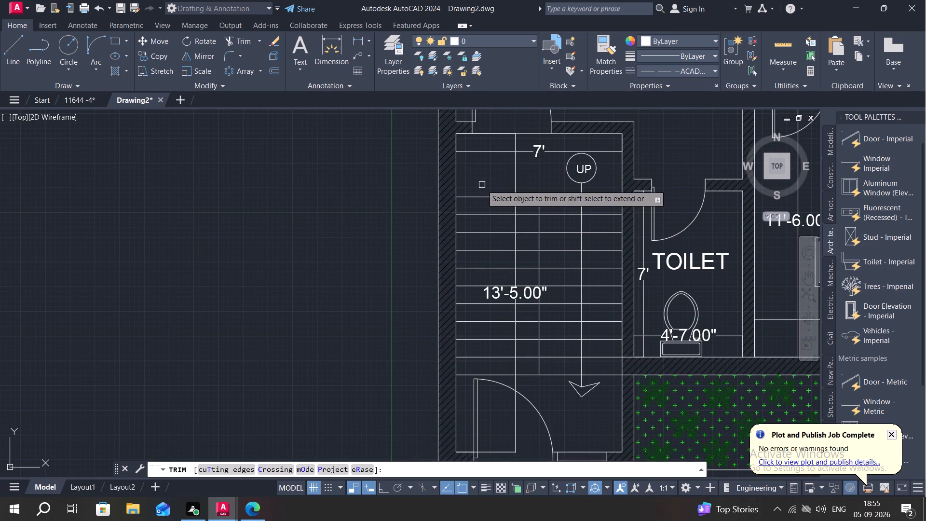
pyautogui.moveTo(482, 185); pyautogui.dragTo(471, 302)
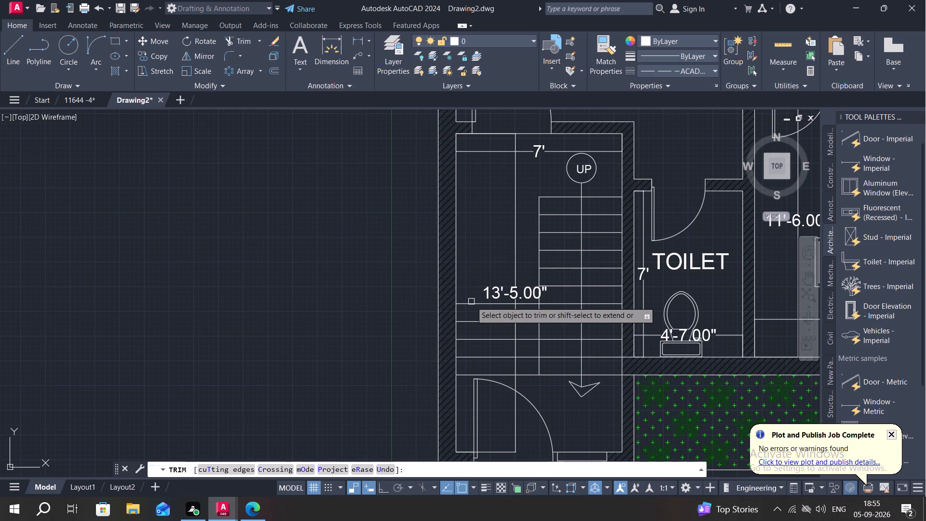
pyautogui.click(471, 302)
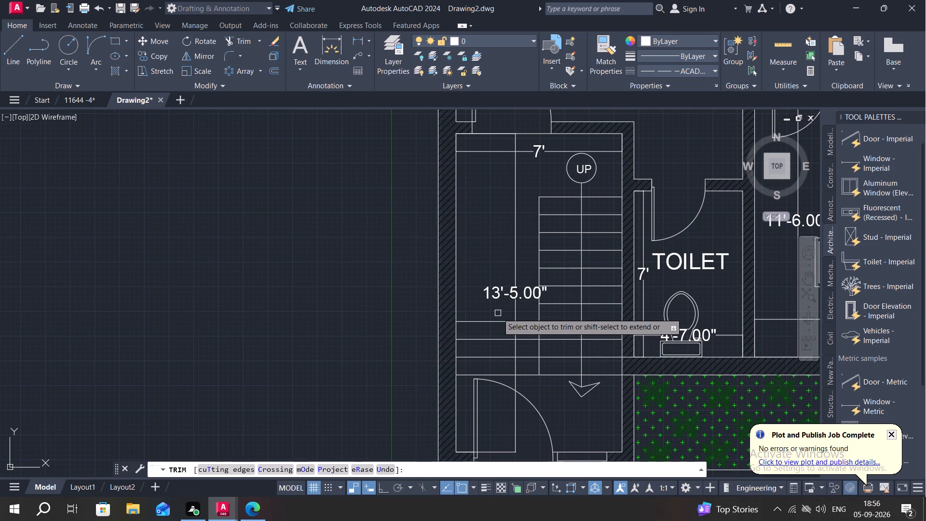
pyautogui.moveTo(498, 313); pyautogui.dragTo(502, 369)
pyautogui.press('Escape')
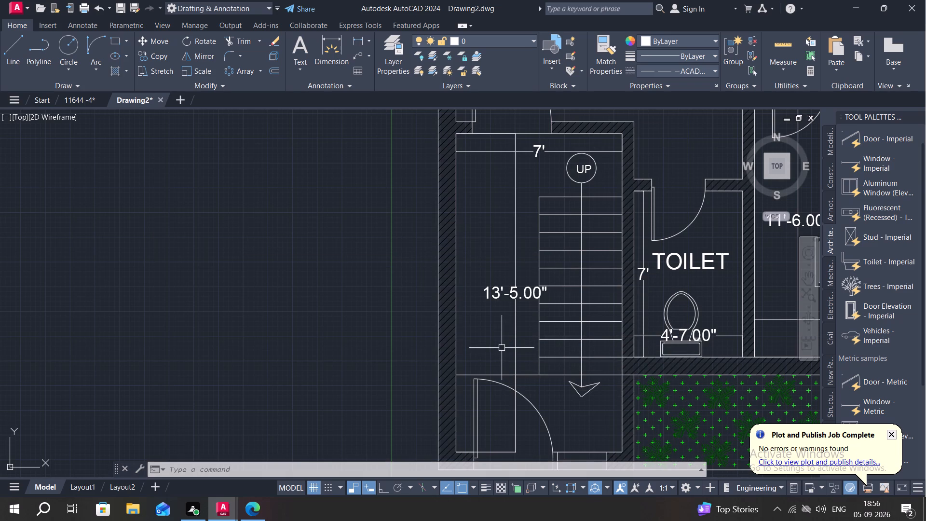
# Draw a 3'-6" line from the central stair line at the lowest trimmed tread, perpendicular to the outer wall.
pyautogui.press('l')
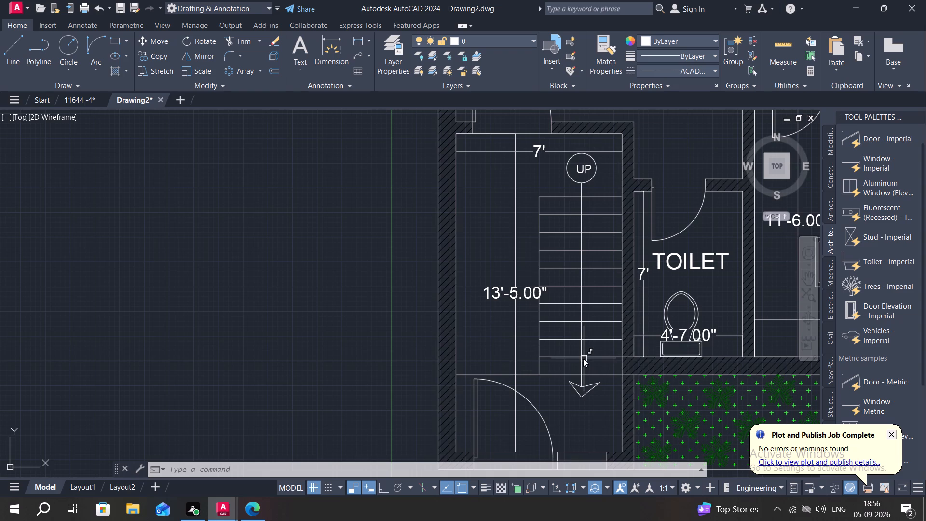
pyautogui.press('space')
pyautogui.click(538, 359)
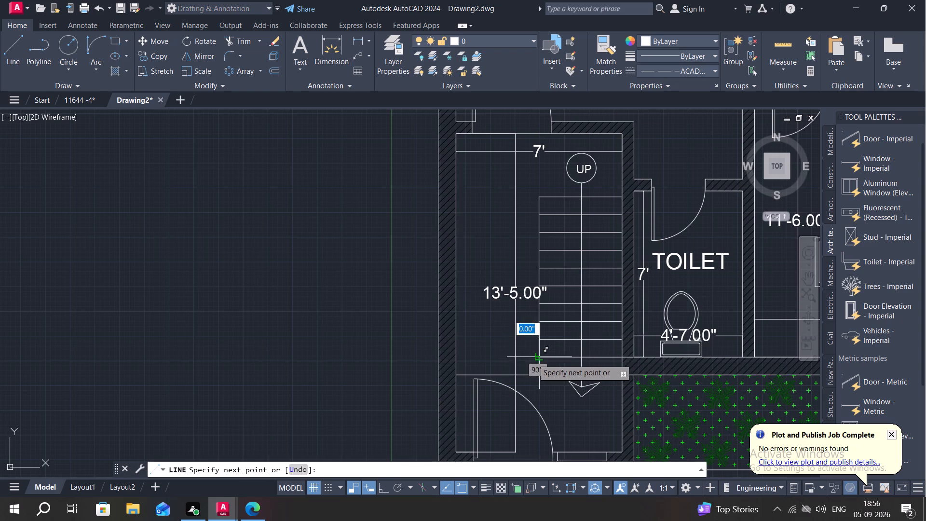
pyautogui.click(455, 358)
pyautogui.press('Escape')
# Match the sample dashed line's properties onto the new lower tread line in the left stair flight.
pyautogui.moveTo(363, 292); pyautogui.dragTo(377, 380, button='middle')
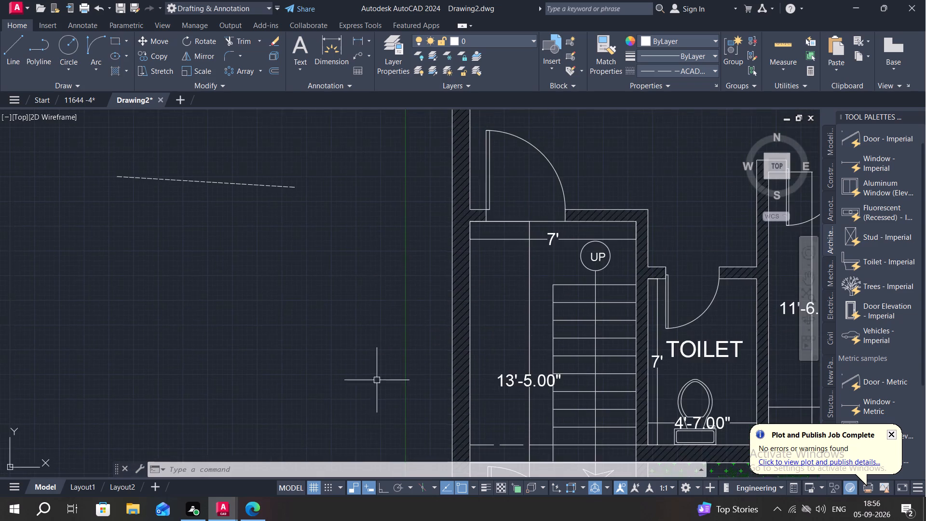
pyautogui.scroll(-2, 372, 368)
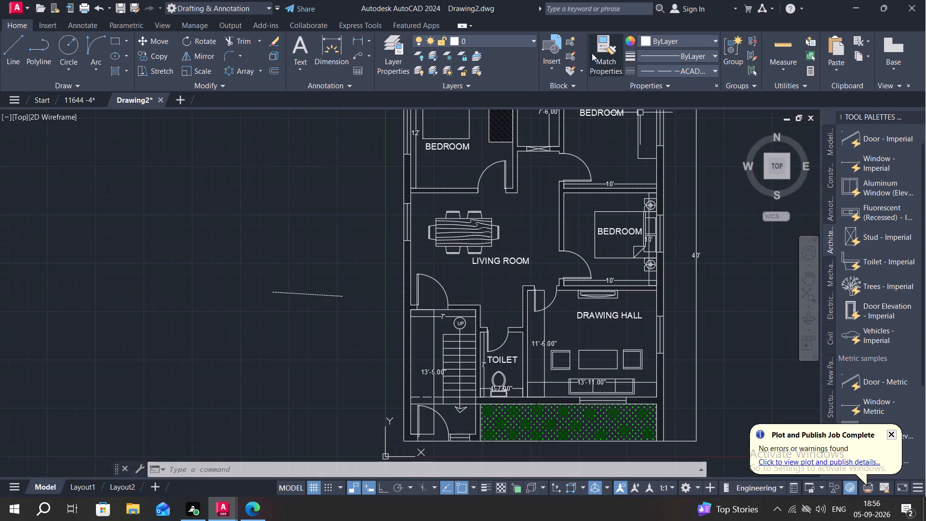
pyautogui.click(592, 53)
pyautogui.click(319, 295)
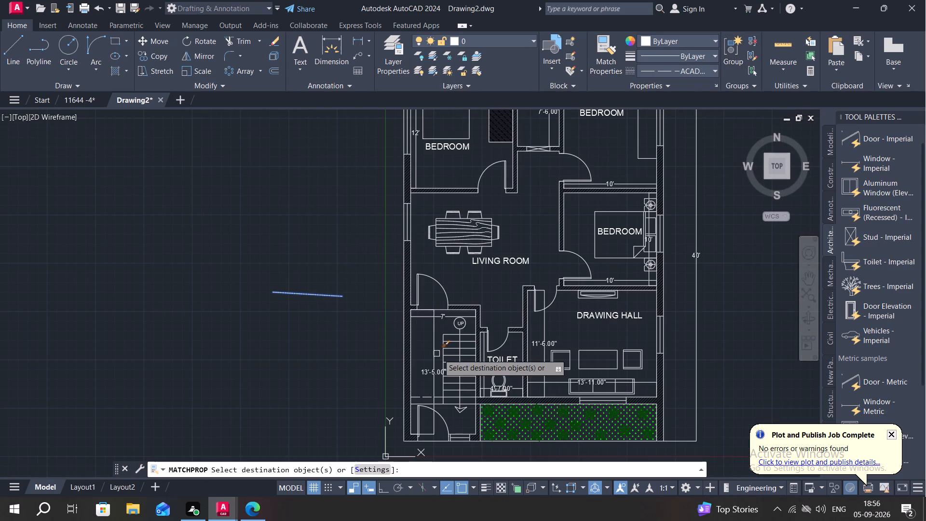
pyautogui.scroll(3, 443, 373)
pyautogui.moveTo(442, 377); pyautogui.dragTo(466, 213, button='middle')
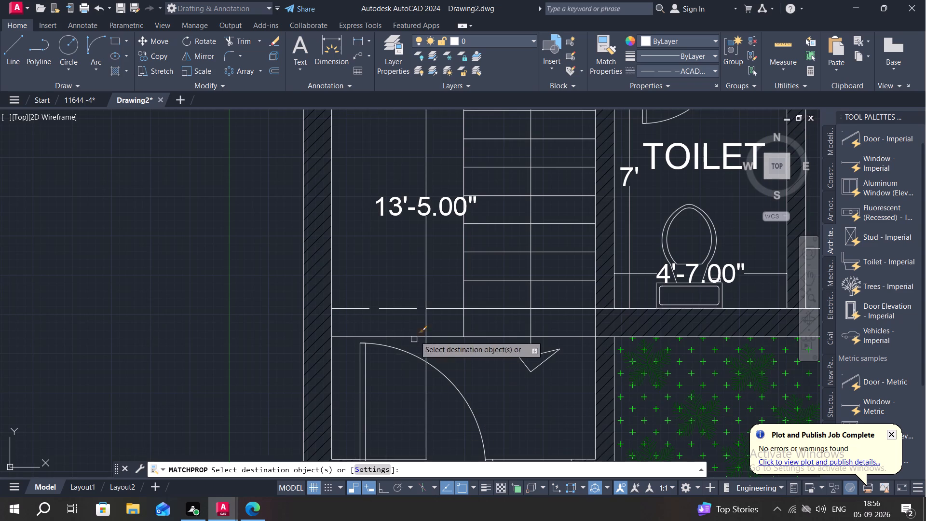
pyautogui.click(396, 308)
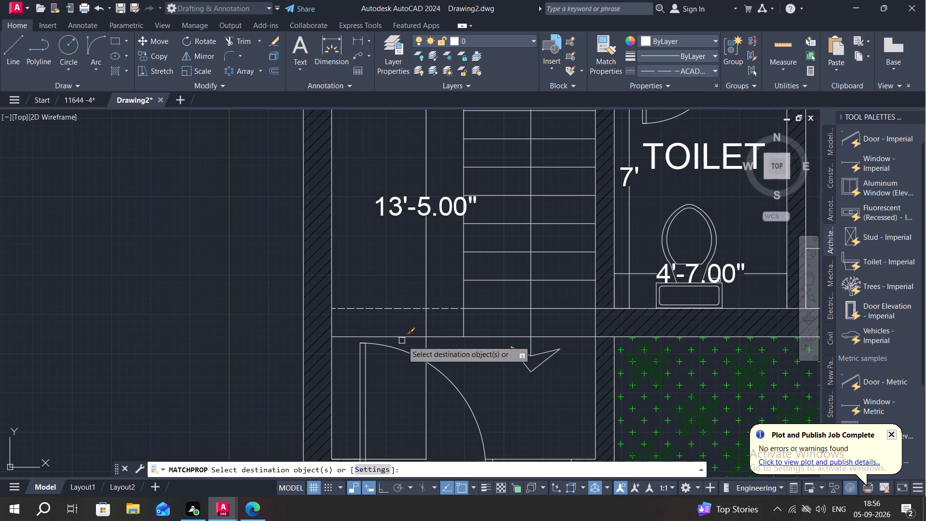
pyautogui.press('Escape')
# Offset the dashed tread line upward at 9" spacing to make the first three copies in the left flight.
pyautogui.moveTo(491, 381); pyautogui.dragTo(593, 429, button='middle')
pyautogui.press('o')
pyautogui.press('space')
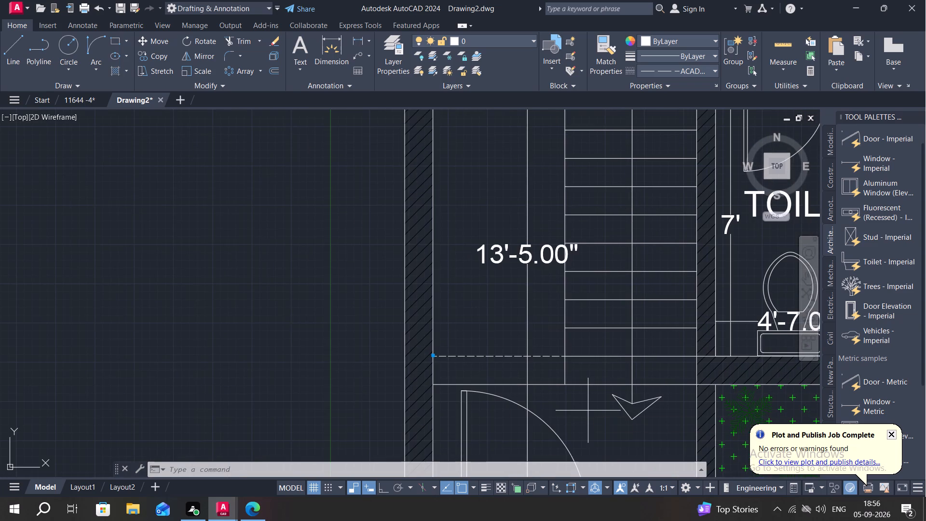
pyautogui.press('9')
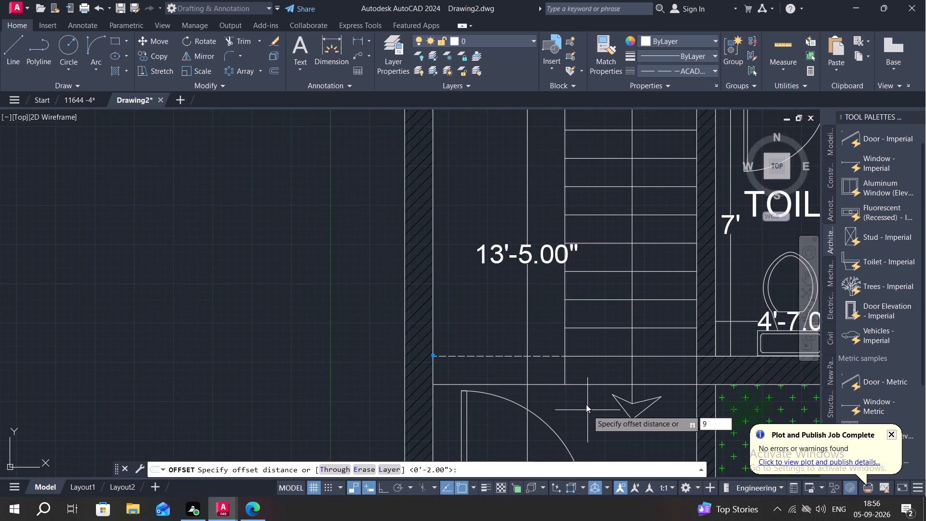
pyautogui.hotkey('shift', '"')
pyautogui.press('space')
pyautogui.click(550, 358)
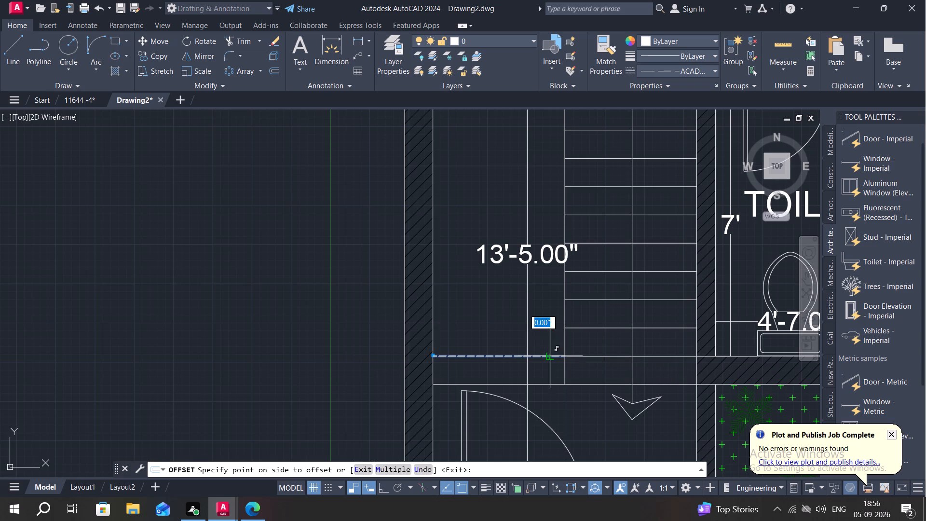
pyautogui.click(543, 321)
pyautogui.click(541, 328)
pyautogui.moveTo(501, 291); pyautogui.dragTo(505, 289)
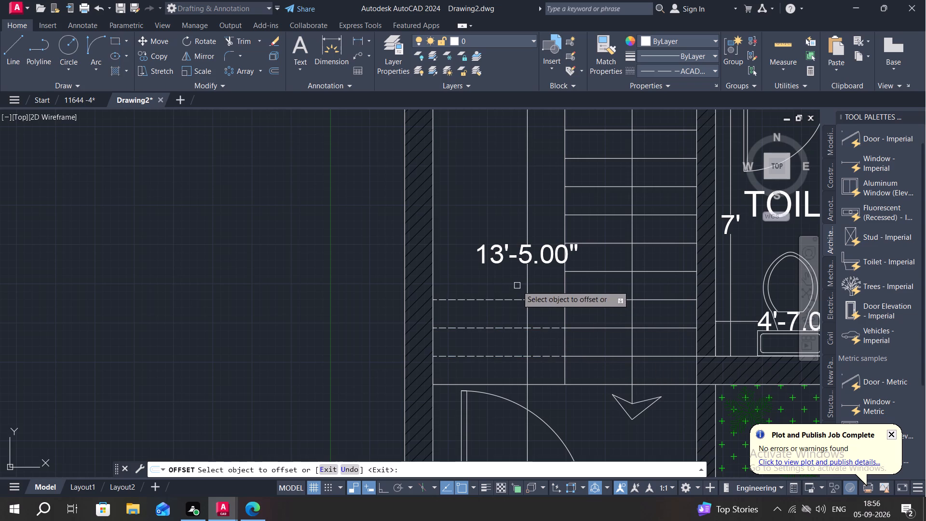
pyautogui.click(514, 299)
pyautogui.click(512, 274)
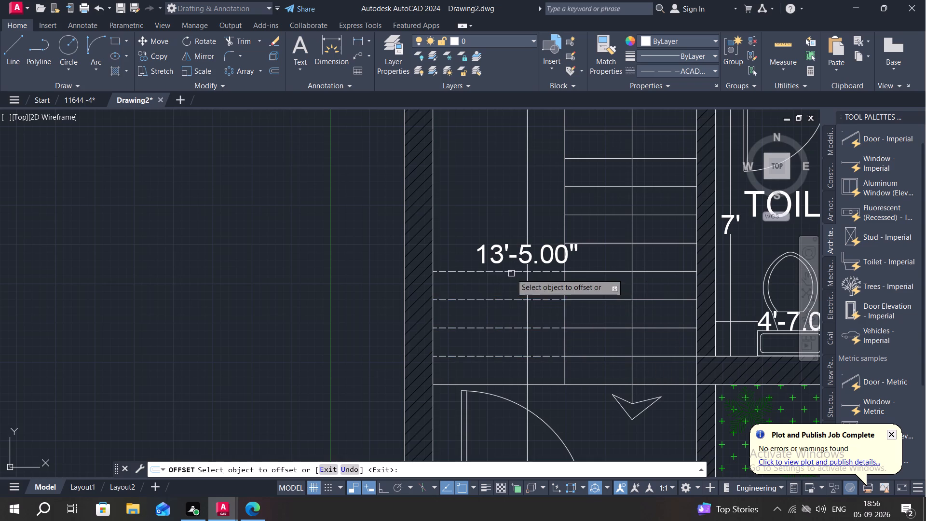
# Continue the 9" offsets with six more dashed treads, up to the level of the right flight's top tread.
pyautogui.moveTo(511, 274); pyautogui.dragTo(510, 374, button='middle')
pyautogui.click(513, 374)
pyautogui.click(516, 329)
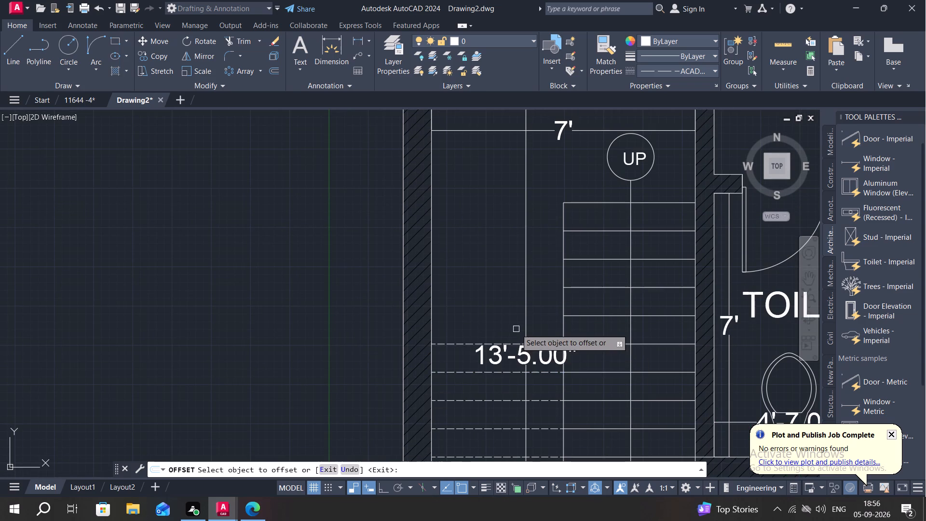
pyautogui.click(514, 344)
pyautogui.click(517, 294)
pyautogui.click(520, 313)
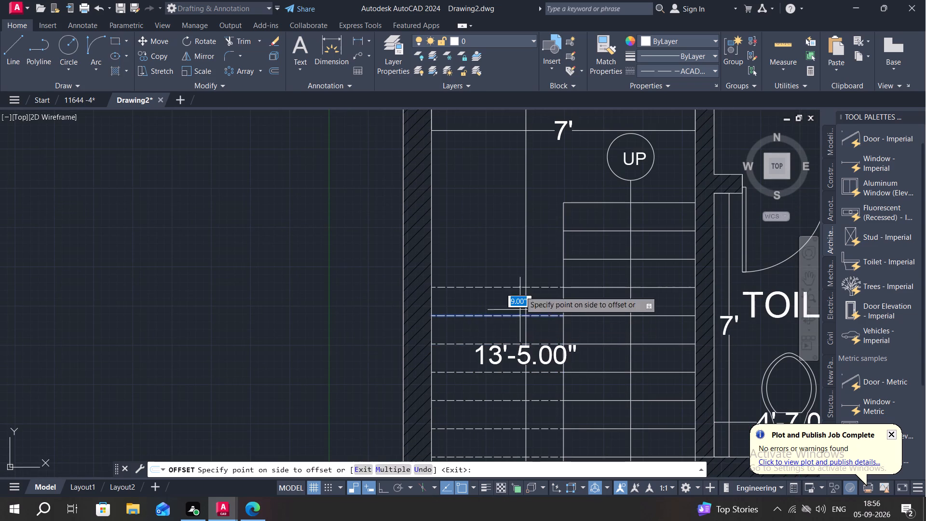
pyautogui.click(524, 267)
pyautogui.click(525, 288)
pyautogui.click(532, 244)
pyautogui.click(528, 259)
pyautogui.click(540, 228)
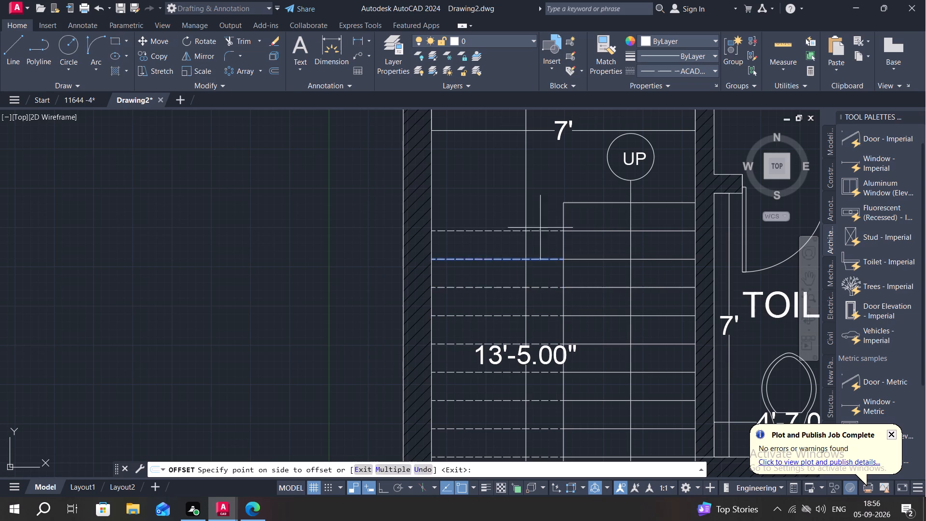
pyautogui.click(539, 232)
pyautogui.click(547, 199)
pyautogui.scroll(-2, 573, 382)
pyautogui.press('Escape')
# Delete the sample dashed line outside the plan.
pyautogui.scroll(-2, 573, 382)
pyautogui.click(499, 331)
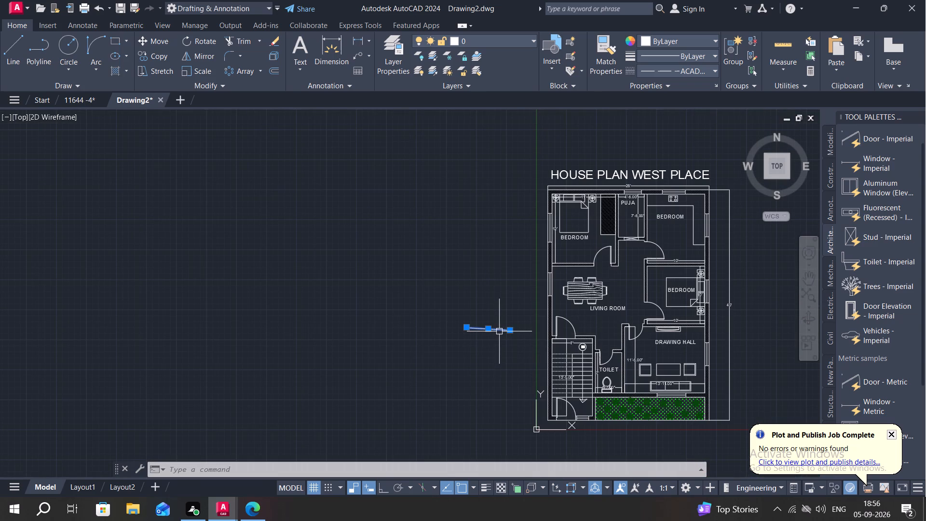
pyautogui.press('Delete')
# Hatch the narrow wall piece between the entrance door and the adjoining window with ANSI31 in black (0,0,0).
pyautogui.scroll(5, 577, 421)
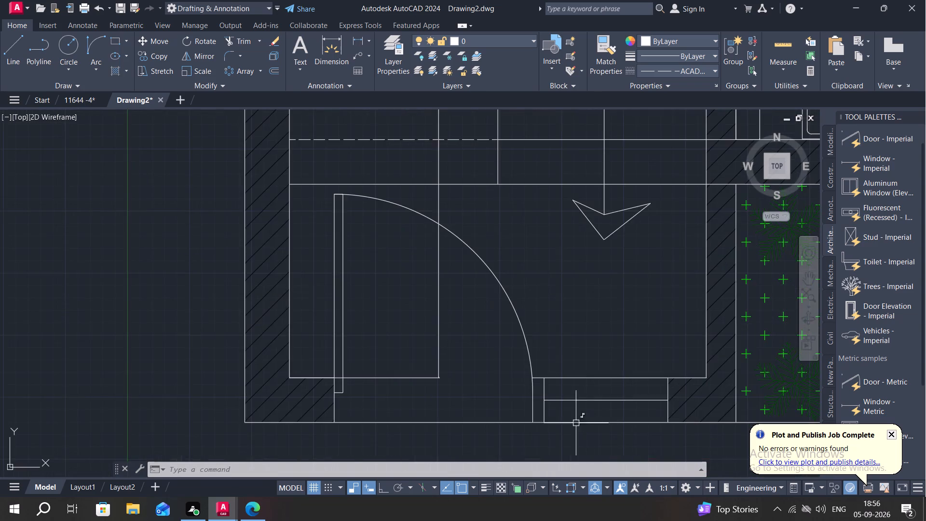
pyautogui.scroll(3, 552, 419)
pyautogui.write('H')
pyautogui.press('space')
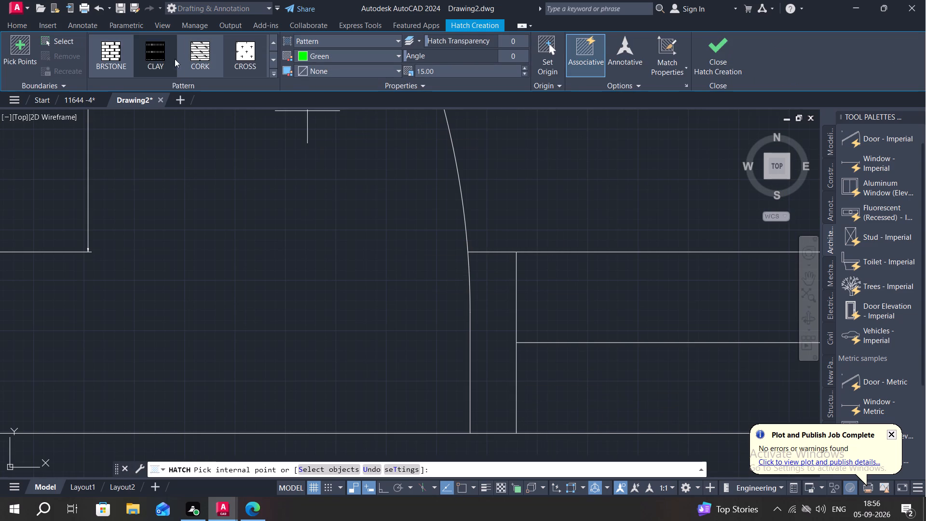
pyautogui.click(200, 49)
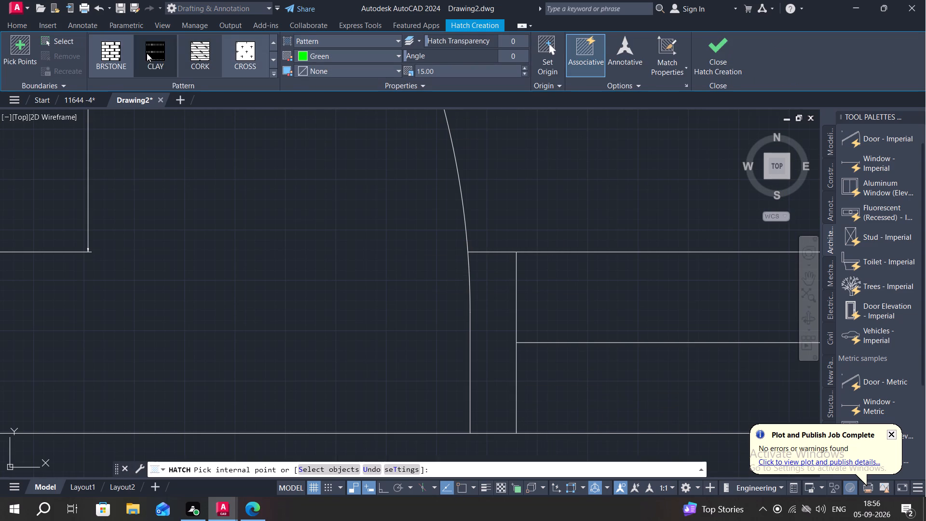
pyautogui.scroll(5, 158, 52)
pyautogui.scroll(-6, 189, 60)
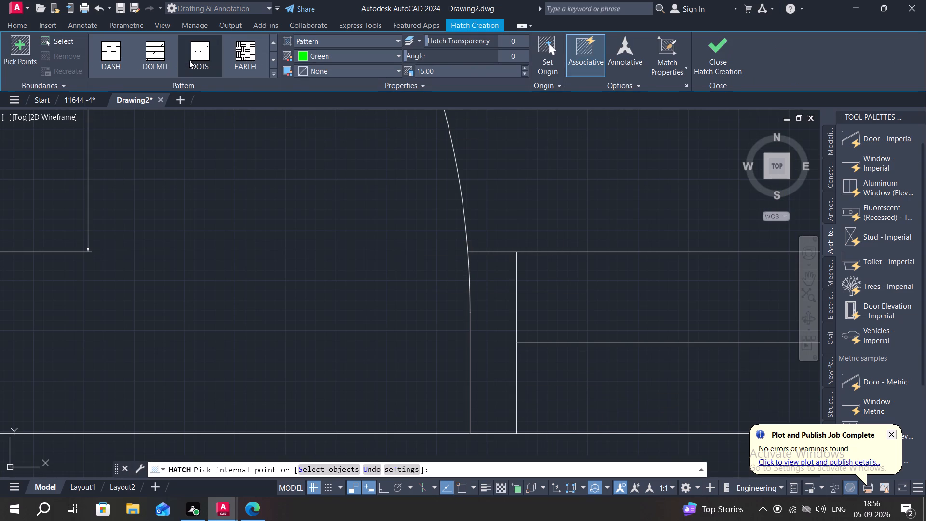
pyautogui.scroll(-1, 189, 60)
pyautogui.scroll(5, 218, 53)
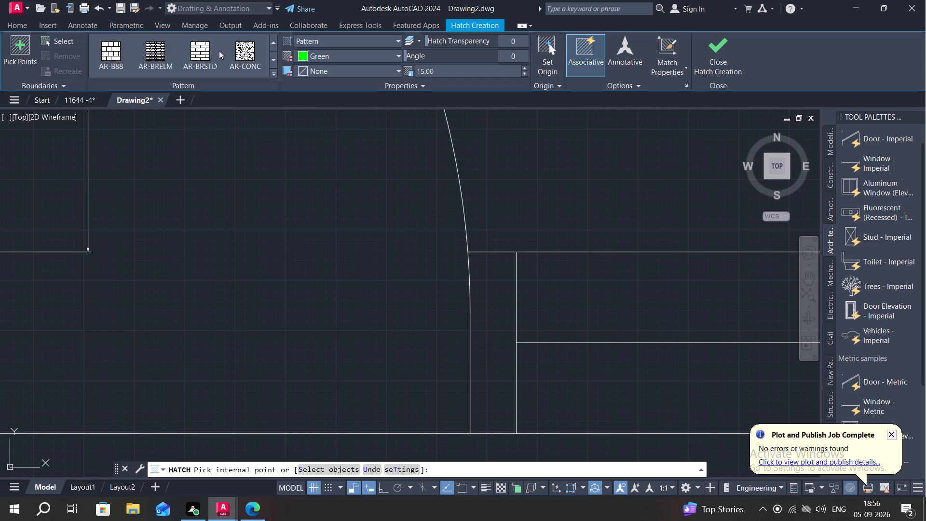
pyautogui.scroll(9, 219, 51)
pyautogui.click(196, 50)
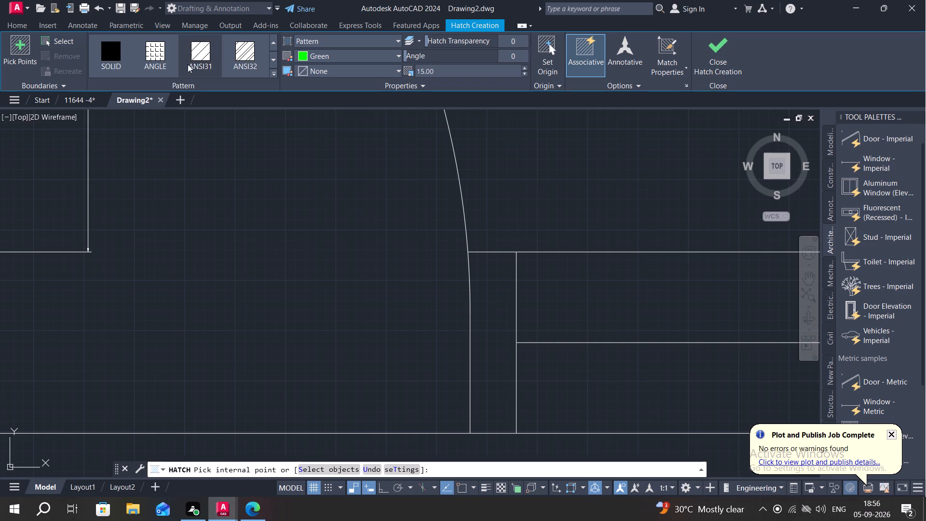
pyautogui.click(354, 54)
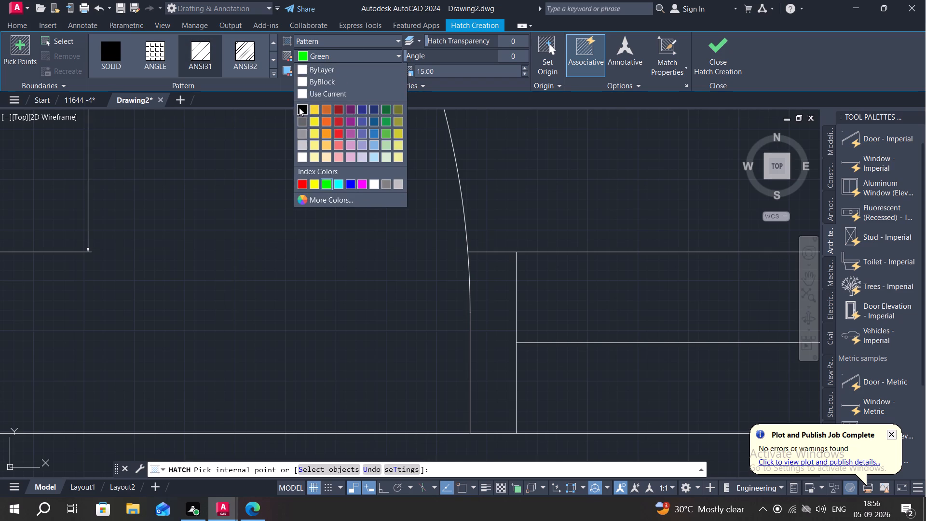
pyautogui.click(299, 108)
pyautogui.click(485, 330)
pyautogui.press('Escape')
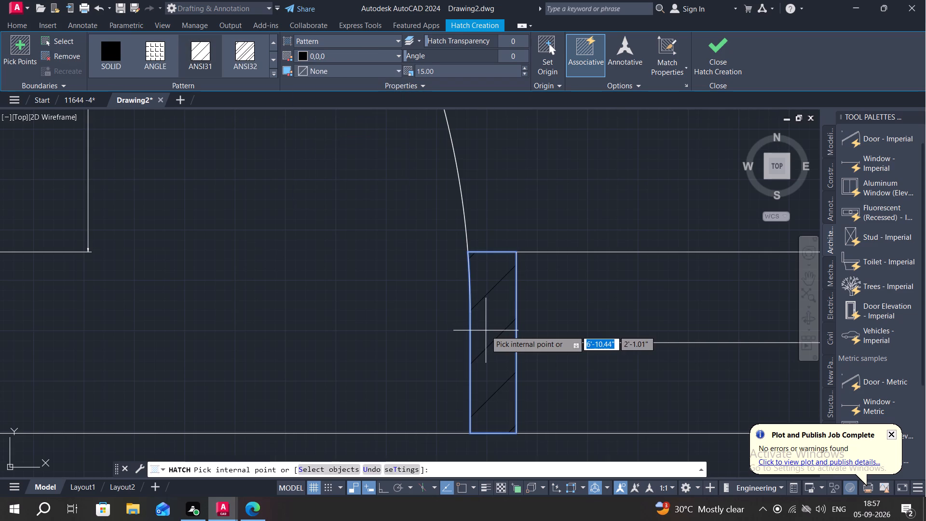
pyautogui.scroll(-3, 484, 337)
pyautogui.scroll(-2, 479, 383)
pyautogui.press('Escape')
pyautogui.scroll(-2, 521, 425)
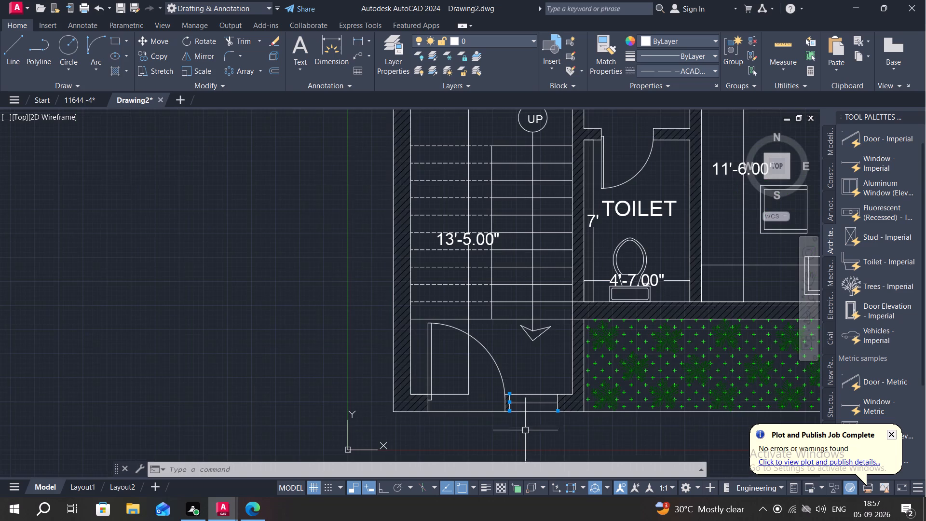
# Set up a plot with DWG To PDF.pc3, using a window around the whole titled house plan, and preview it.
pyautogui.moveTo(523, 431); pyautogui.dragTo(476, 414, button='middle')
pyautogui.scroll(-3, 460, 417)
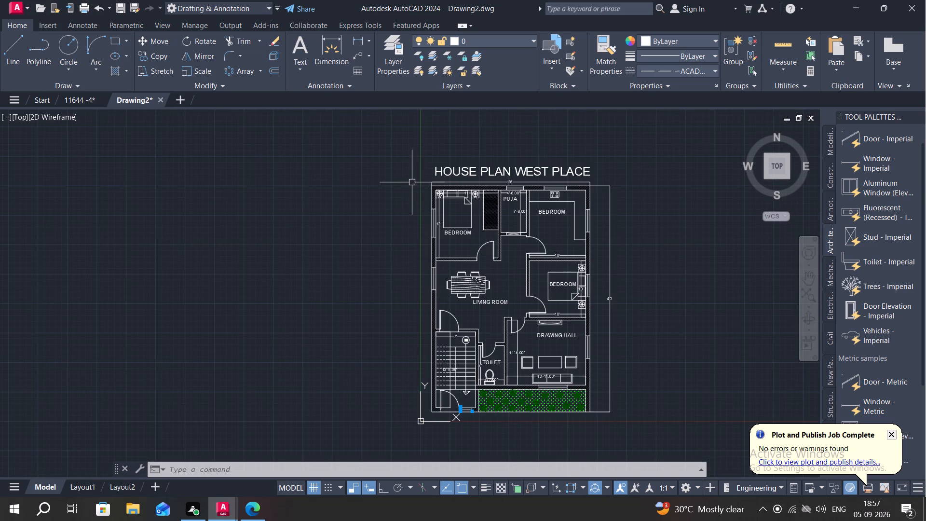
pyautogui.press('p')
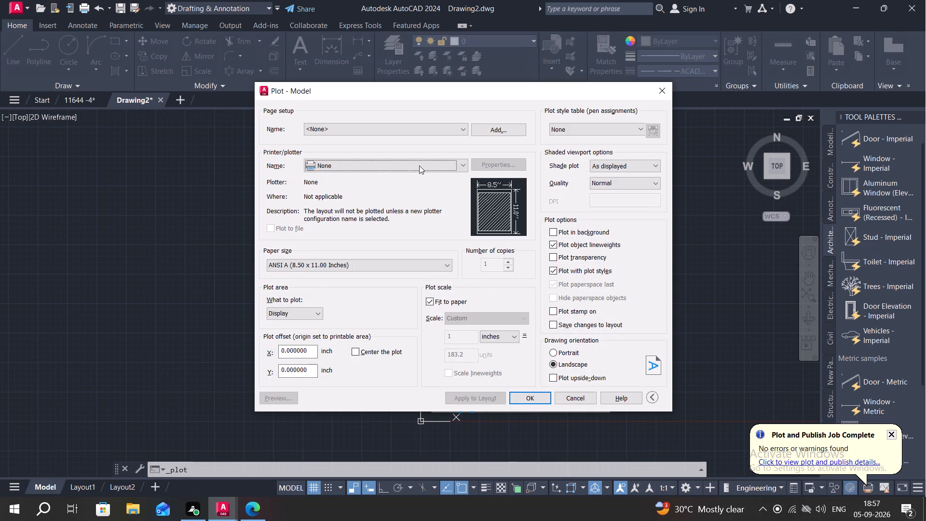
pyautogui.click(419, 165)
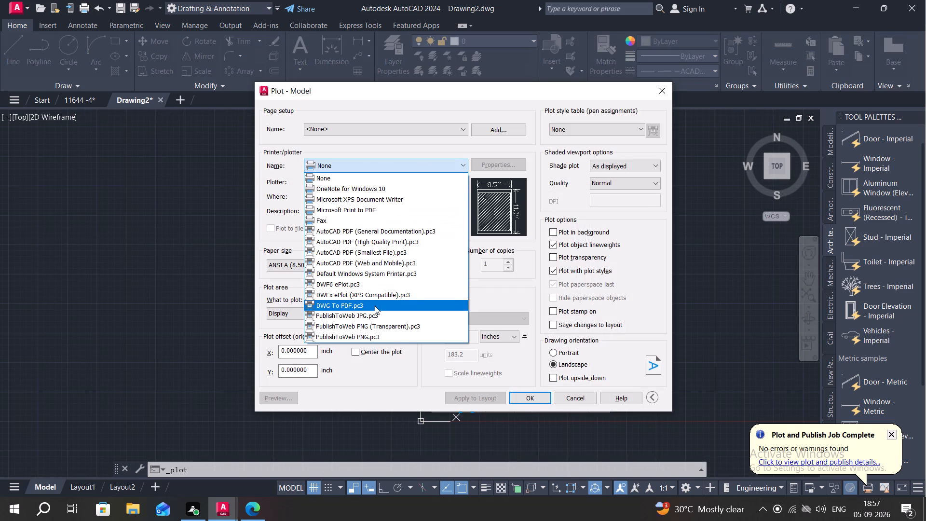
pyautogui.click(375, 306)
pyautogui.click(312, 314)
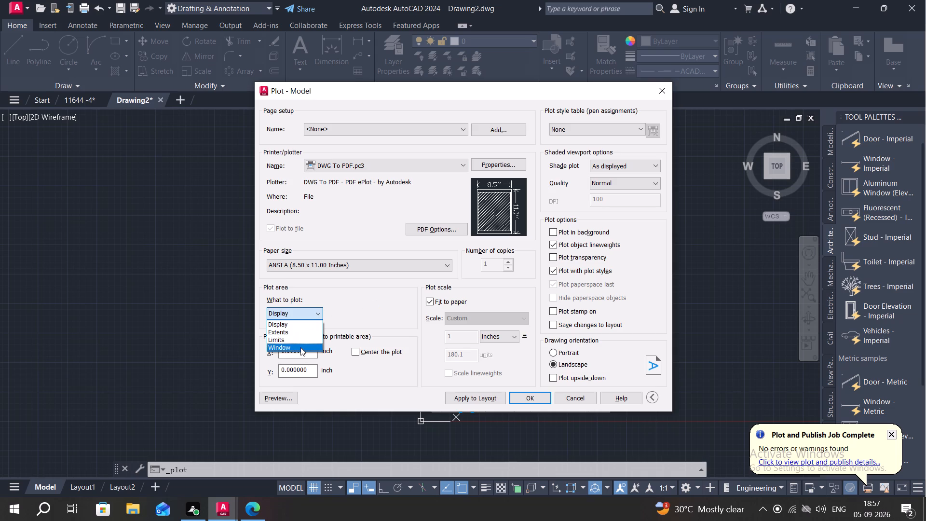
pyautogui.click(300, 347)
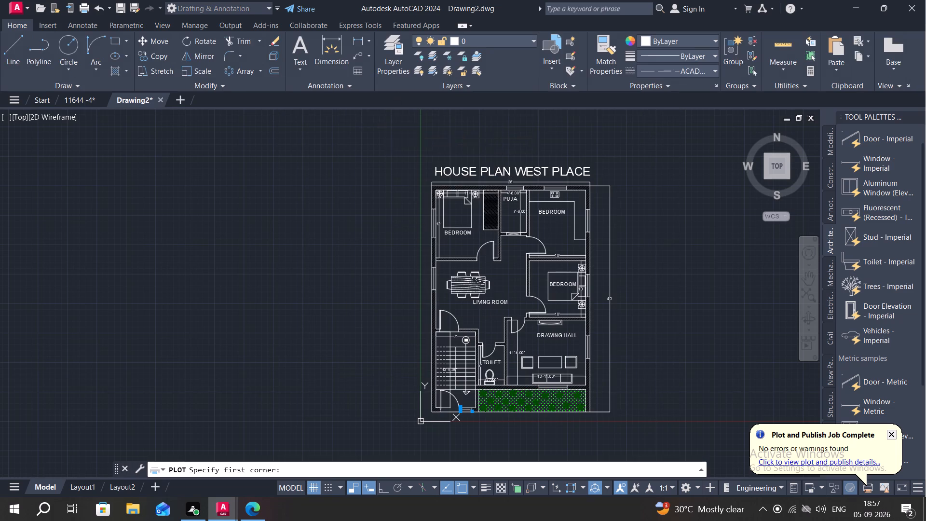
pyautogui.click(385, 130)
pyautogui.click(667, 420)
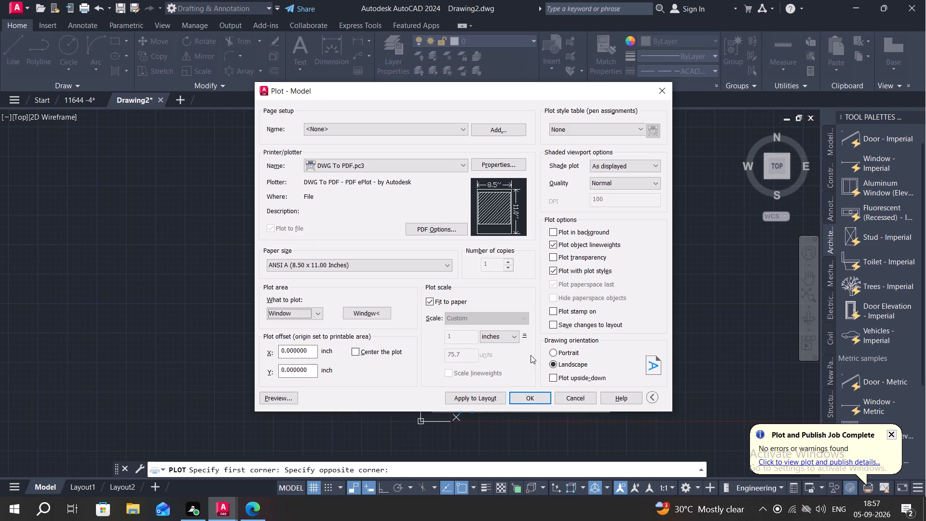
pyautogui.click(281, 398)
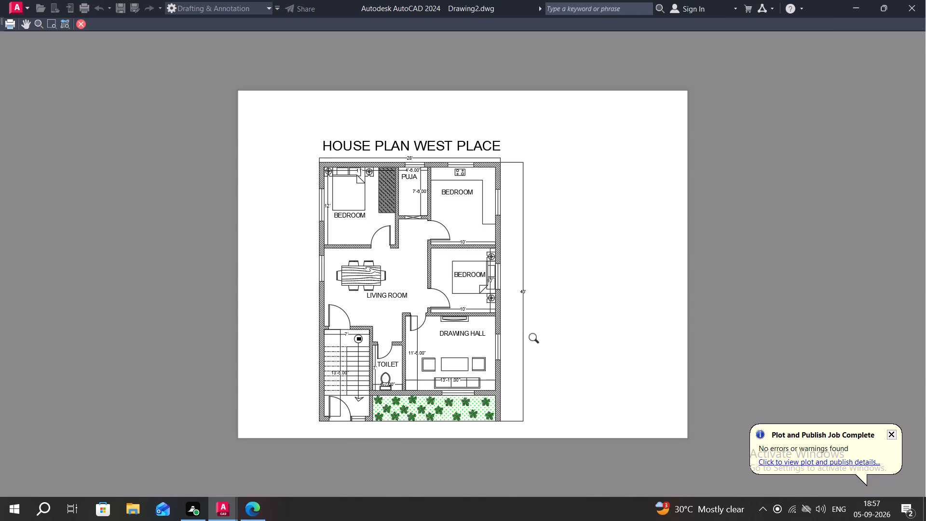
pyautogui.press('Escape')
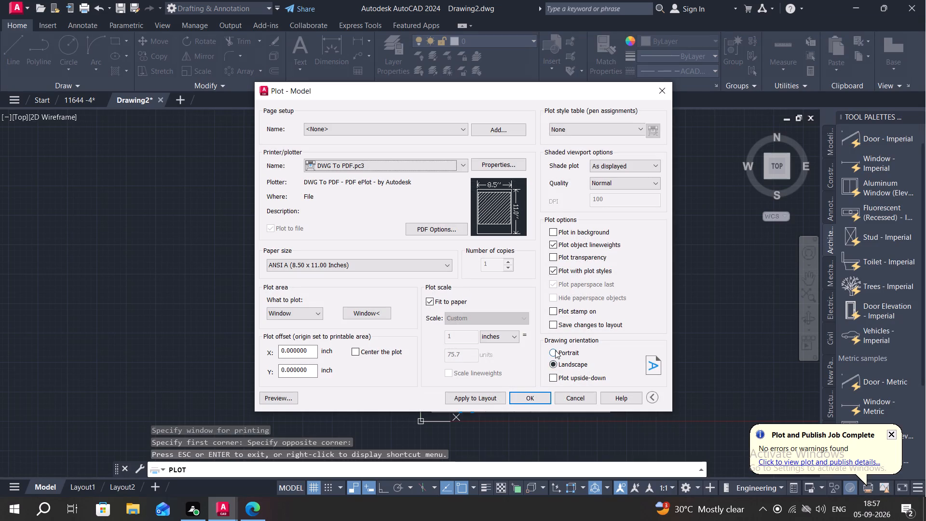
# Set the plot orientation to portrait and plot the plan to a PDF named 11644 3.3 in Documents.
pyautogui.click(555, 350)
pyautogui.click(530, 397)
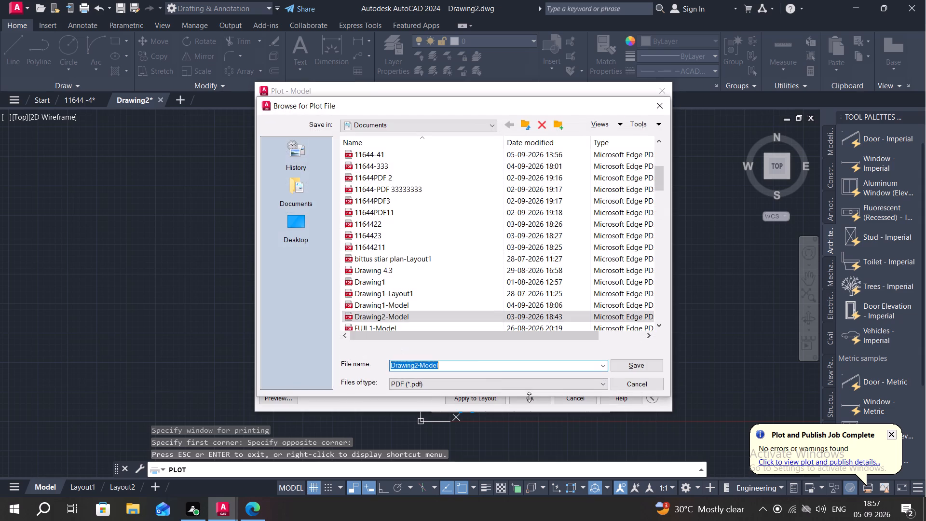
pyautogui.click(566, 360)
pyautogui.press('BackSpace')
pyautogui.press('BackSpace')
pyautogui.press('BackSpace')
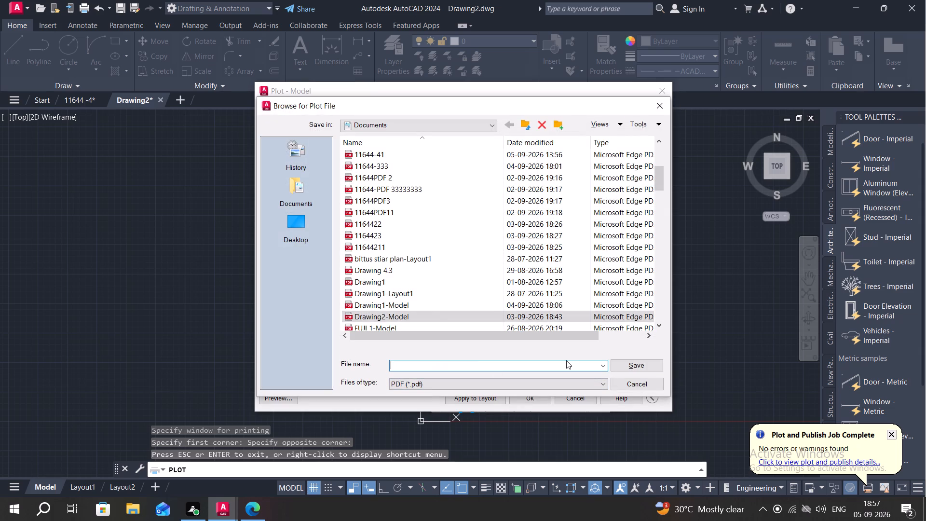
pyautogui.write('11')
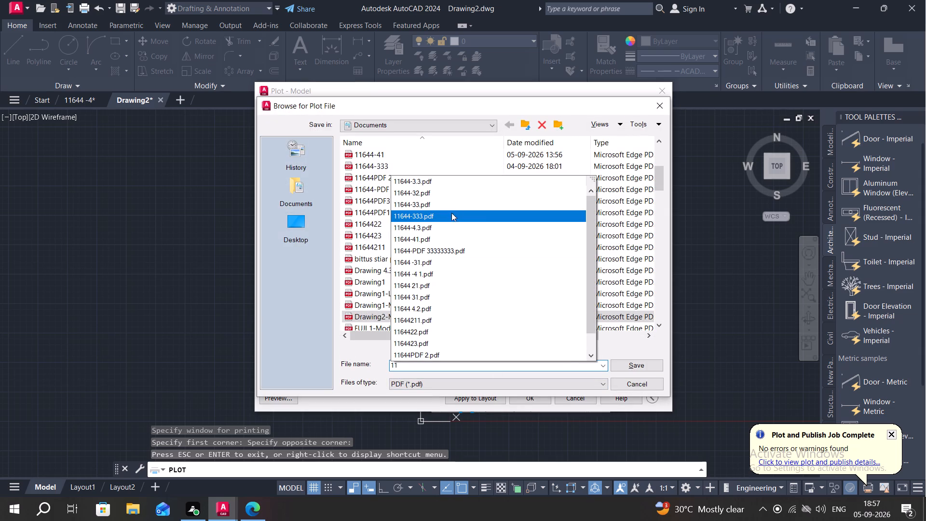
pyautogui.write('644')
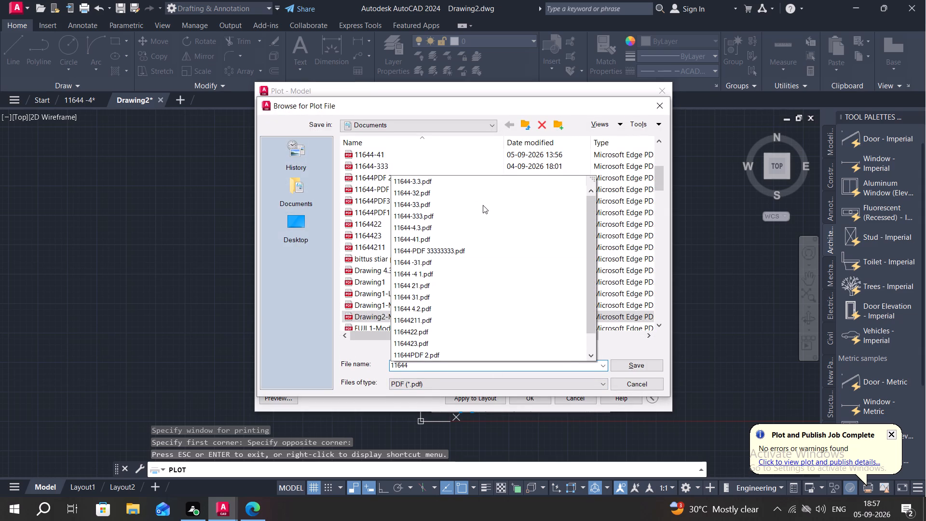
pyautogui.press('space')
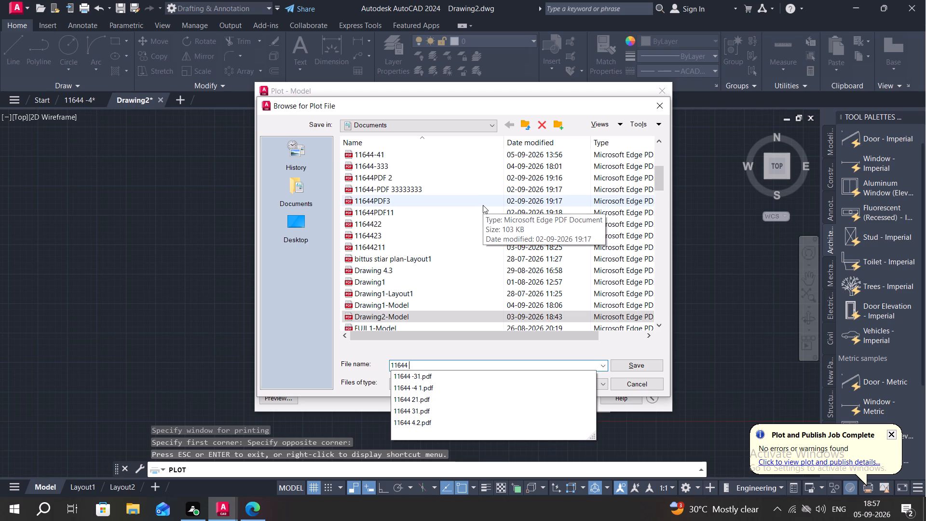
pyautogui.press('3')
pyautogui.write('.3')
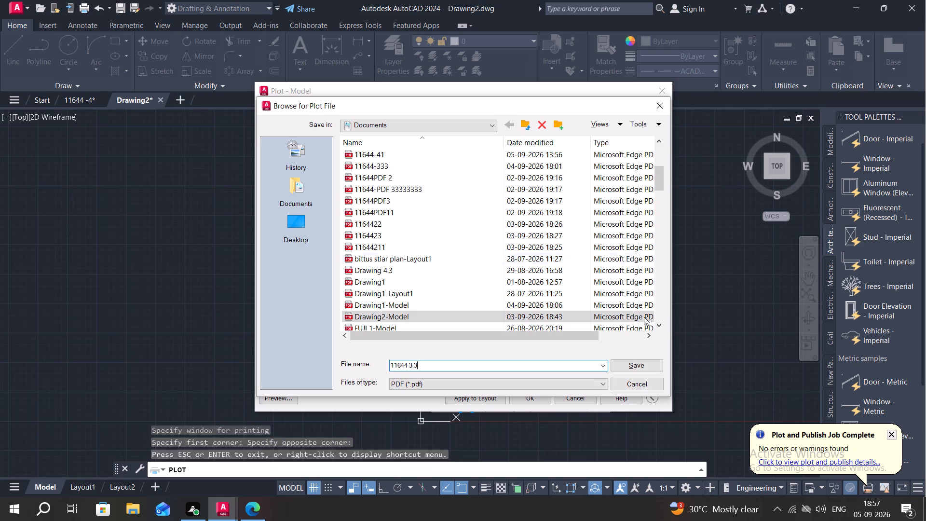
pyautogui.click(646, 363)
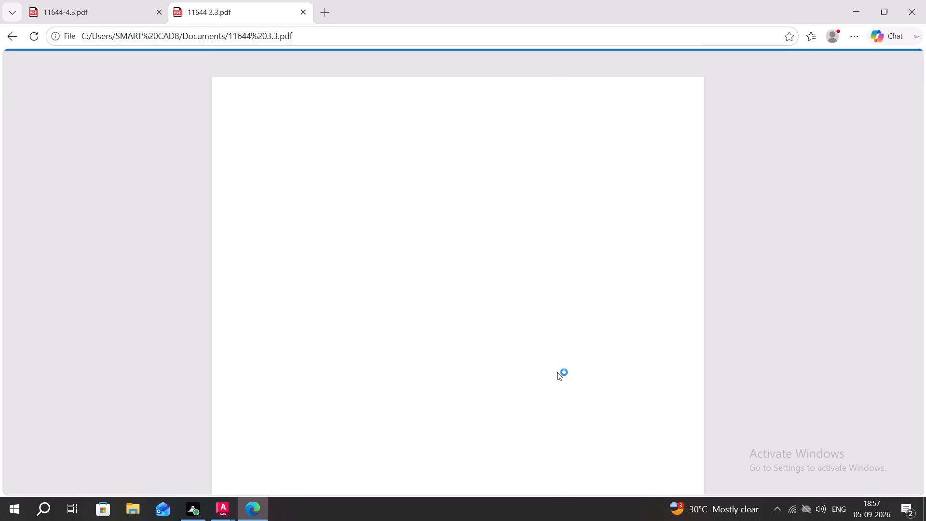
# Save a copy of the plotted PDF to the Desktop as 11644 3.33.
pyautogui.scroll(-5, 572, 384)
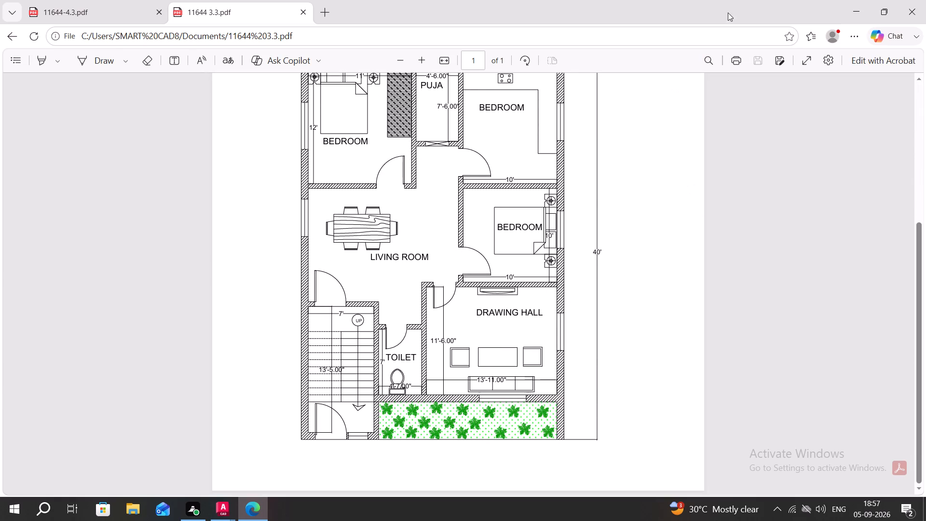
pyautogui.click(778, 60)
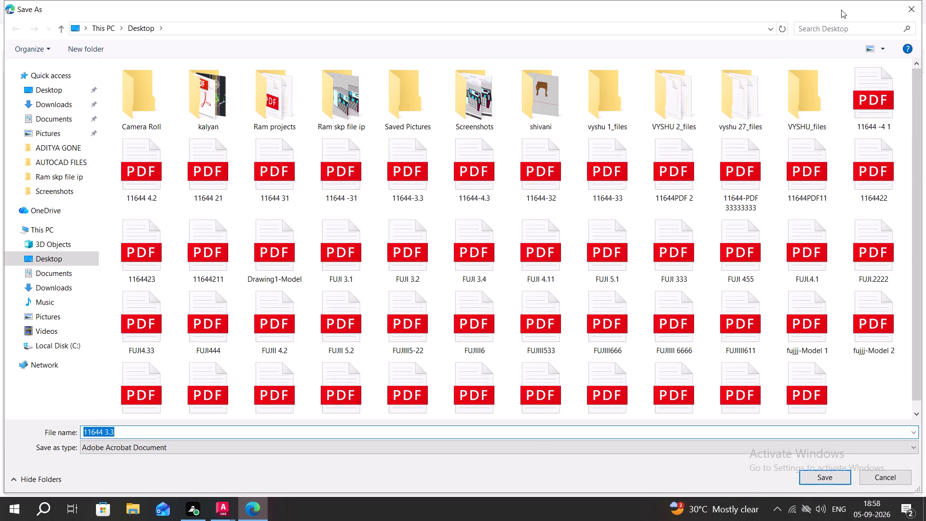
pyautogui.scroll(-4, 823, 363)
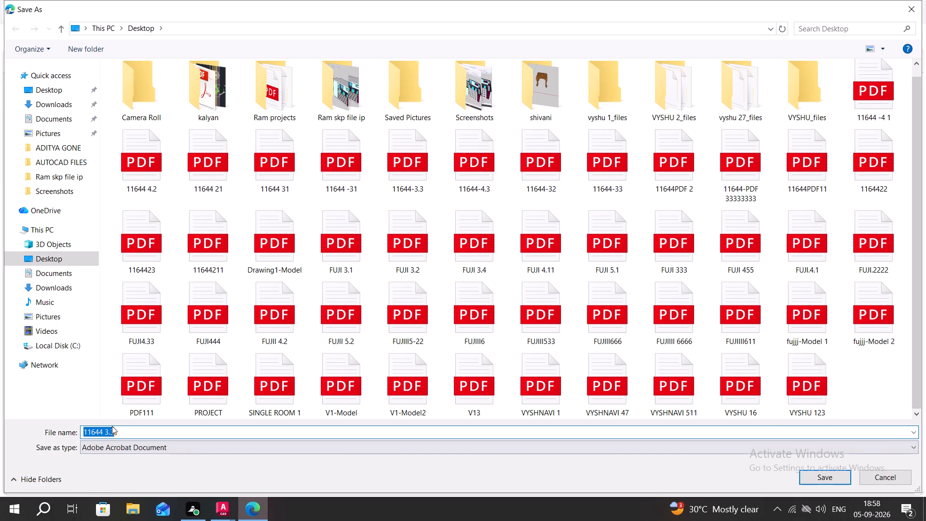
pyautogui.click(129, 433)
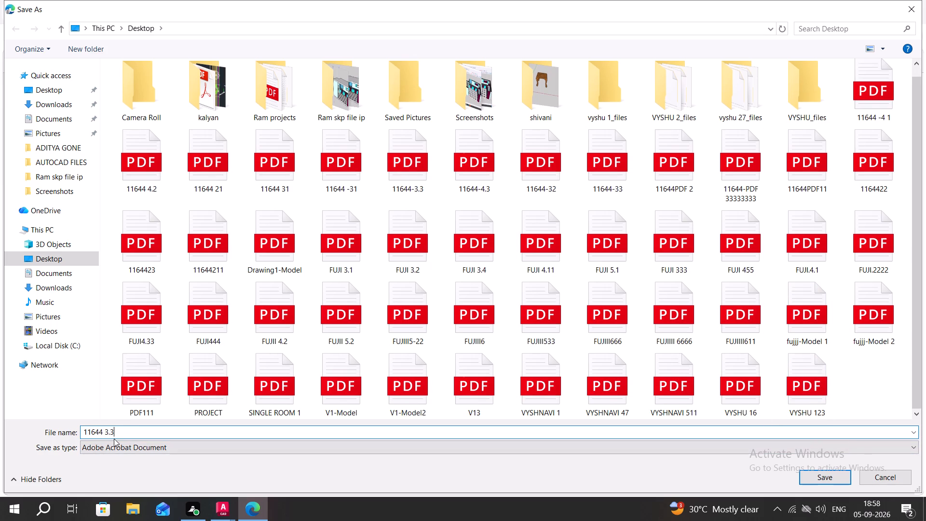
pyautogui.press('3')
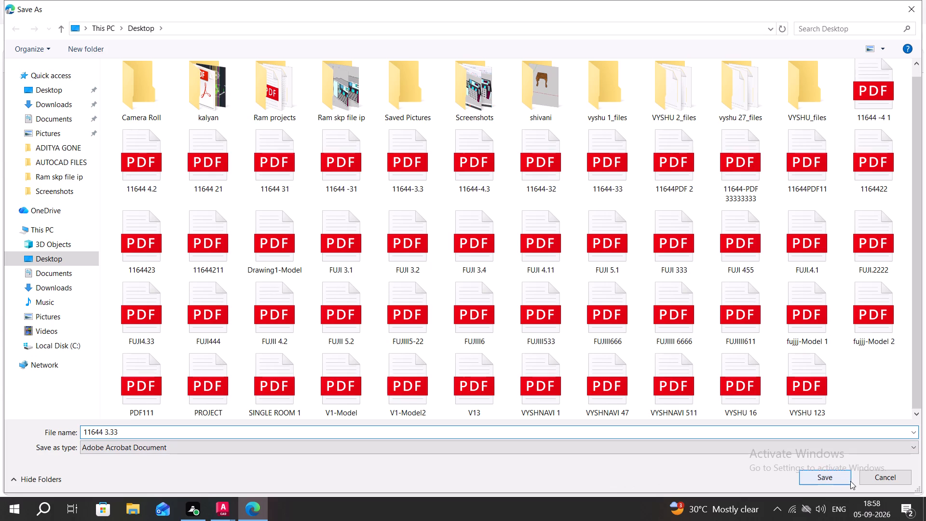
pyautogui.click(835, 477)
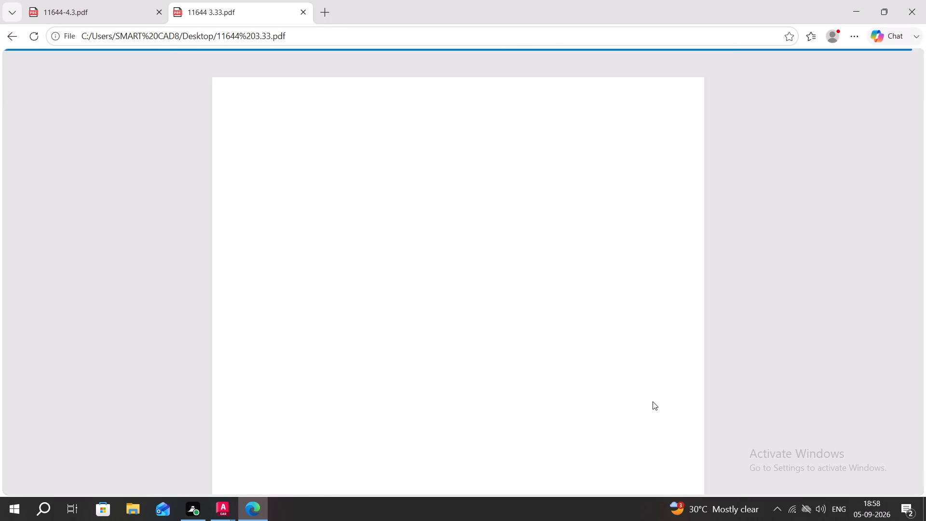
# Look over the saved PDF copy and switch back to Drawing2 in AutoCAD.
pyautogui.scroll(-4, 617, 393)
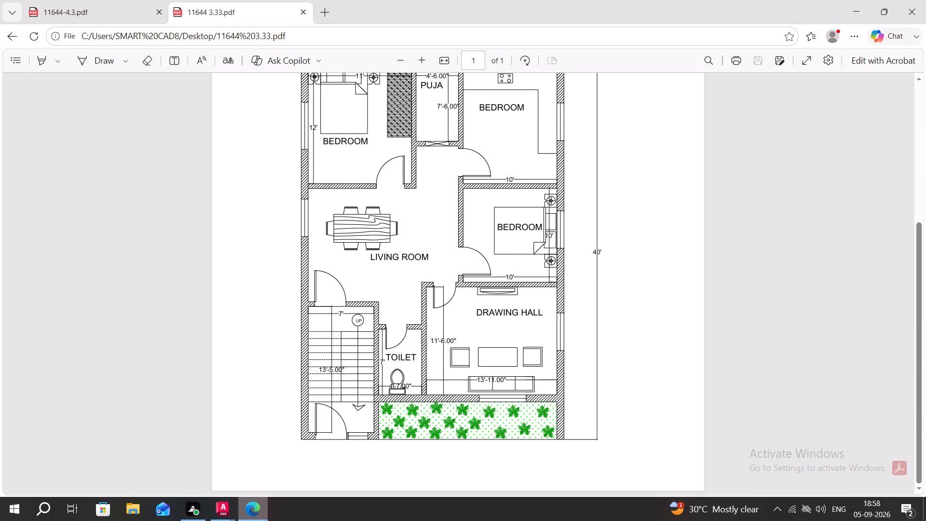
pyautogui.click(228, 505)
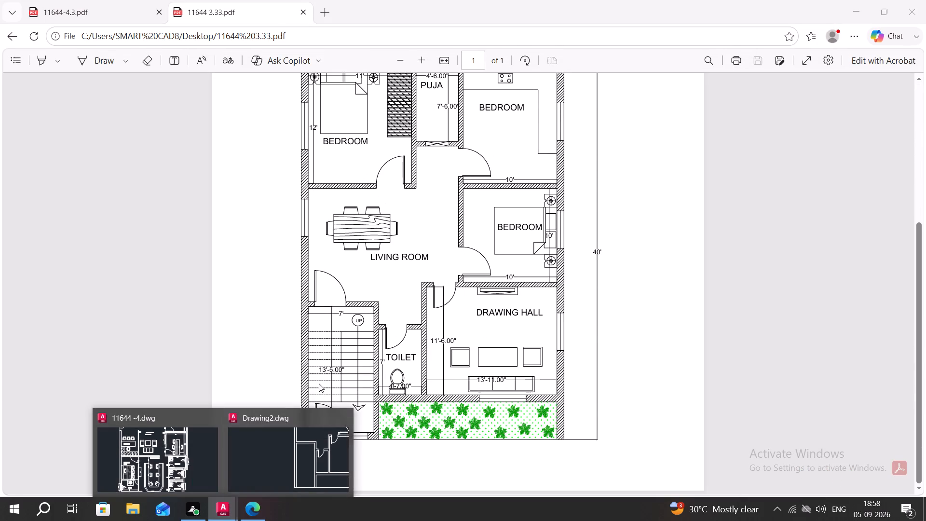
pyautogui.click(249, 455)
pyautogui.moveTo(611, 297); pyautogui.dragTo(388, 267, button='middle')
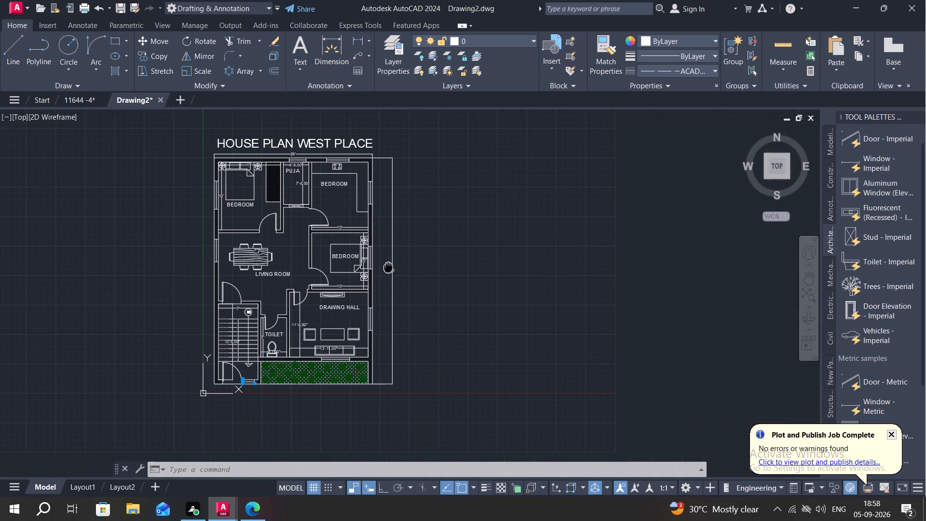
pyautogui.moveTo(388, 267); pyautogui.dragTo(388, 267, button='middle')
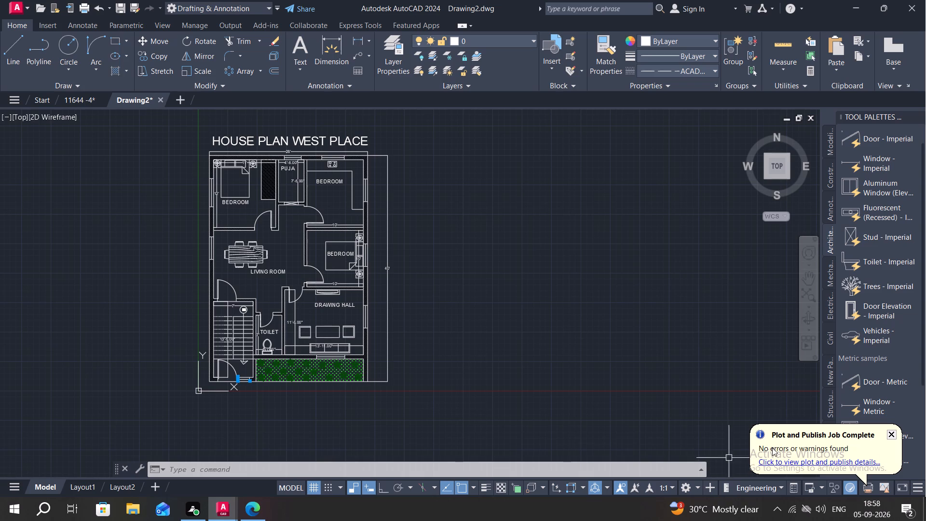
pyautogui.press('Escape')
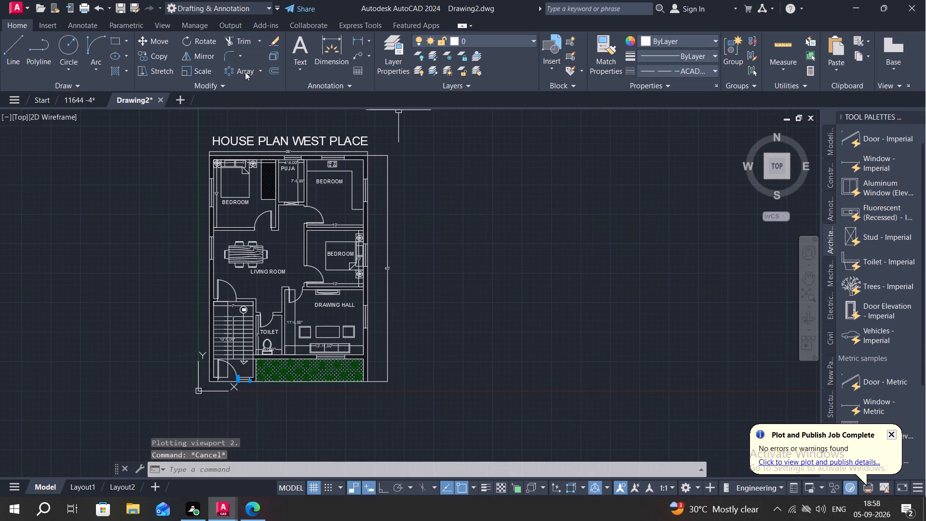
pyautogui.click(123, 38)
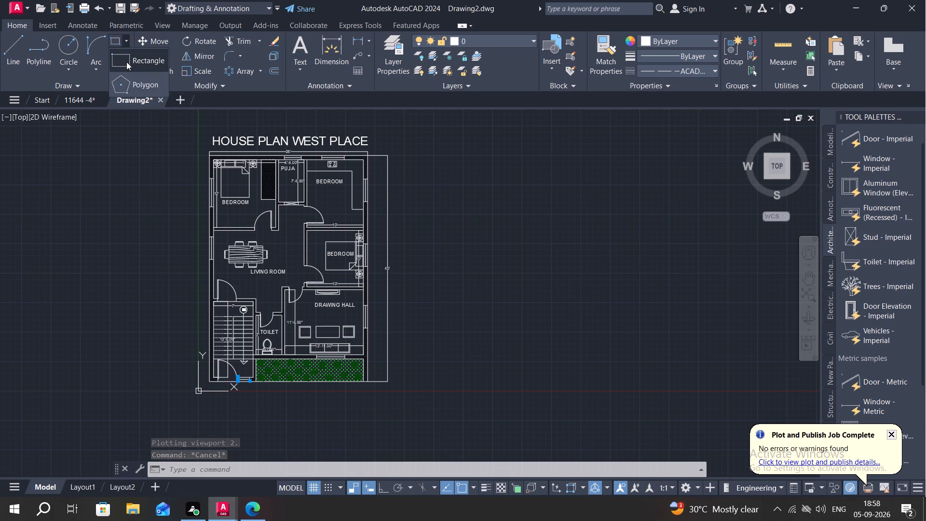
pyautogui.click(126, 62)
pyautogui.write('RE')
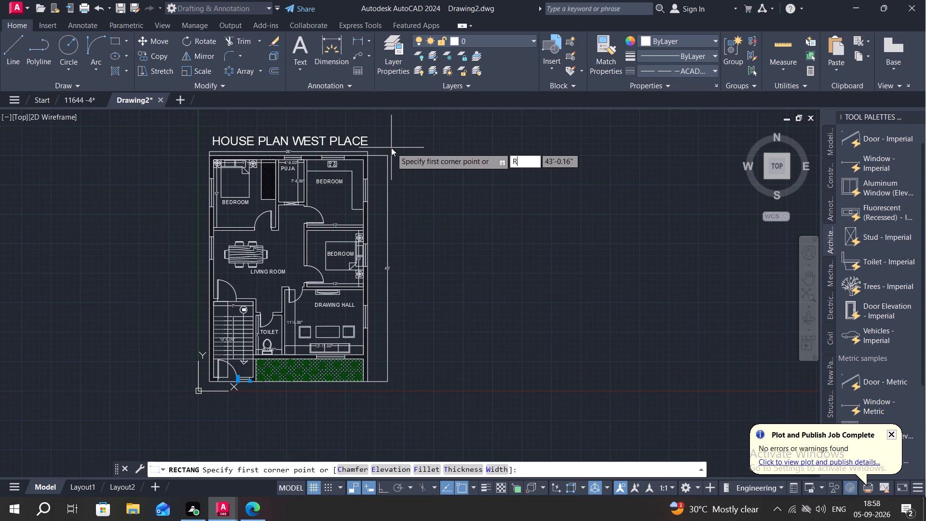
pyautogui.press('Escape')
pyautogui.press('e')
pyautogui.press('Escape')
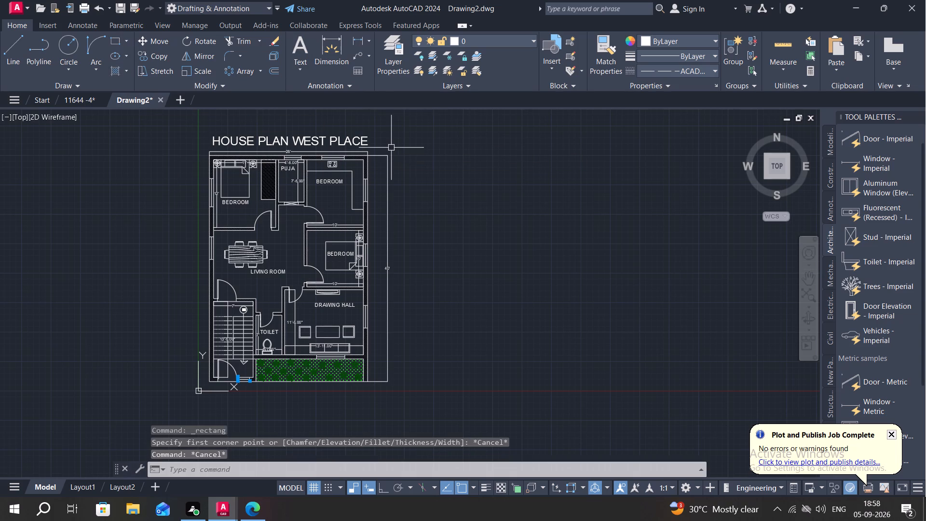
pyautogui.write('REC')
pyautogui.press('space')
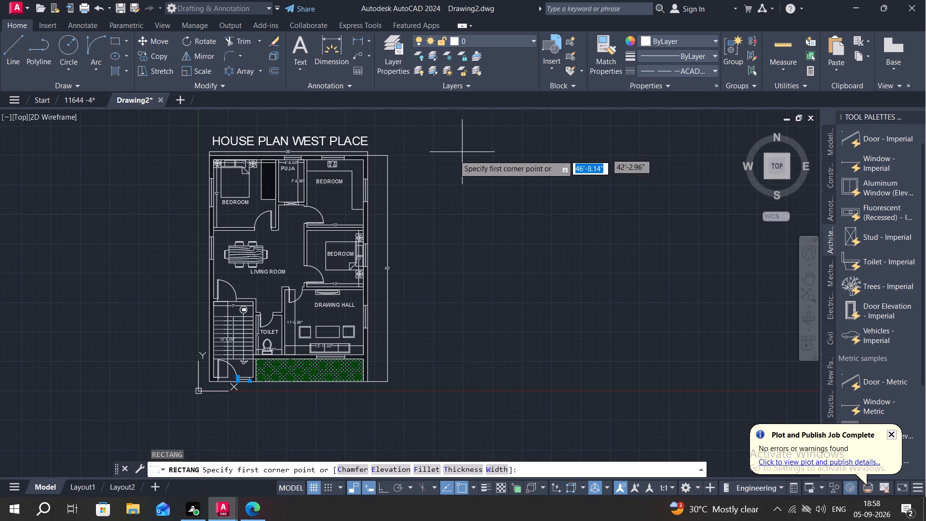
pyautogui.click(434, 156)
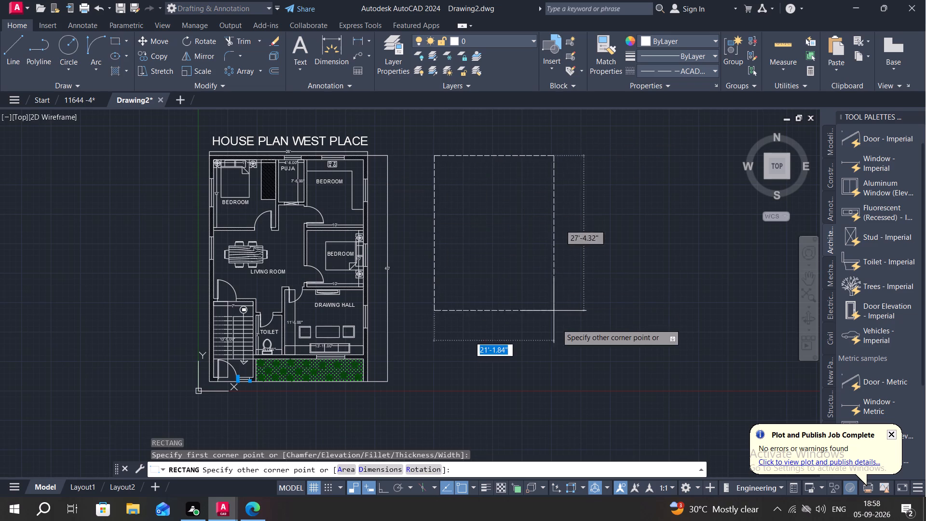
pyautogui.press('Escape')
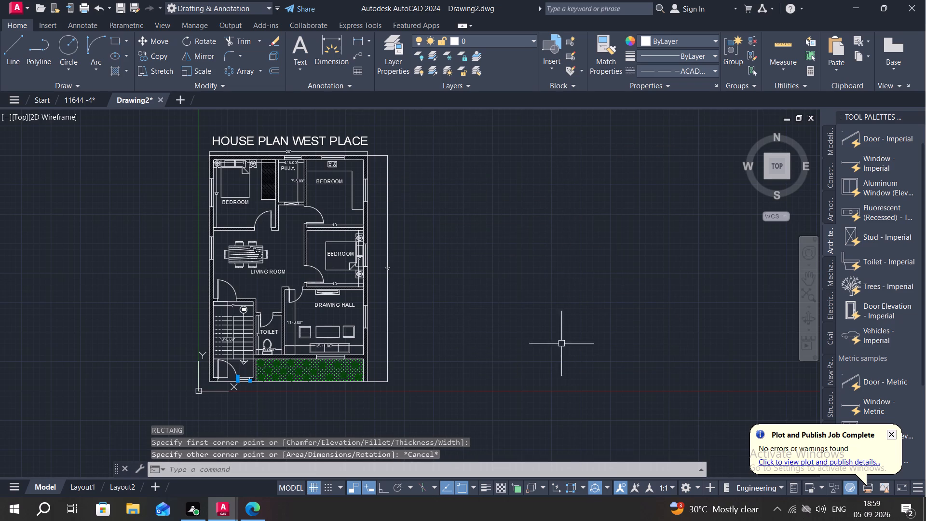
# Draw a rectangle in the empty space east of the house plan, with its first corner level with the plan's upper edge.
pyautogui.write('REC')
pyautogui.press('space')
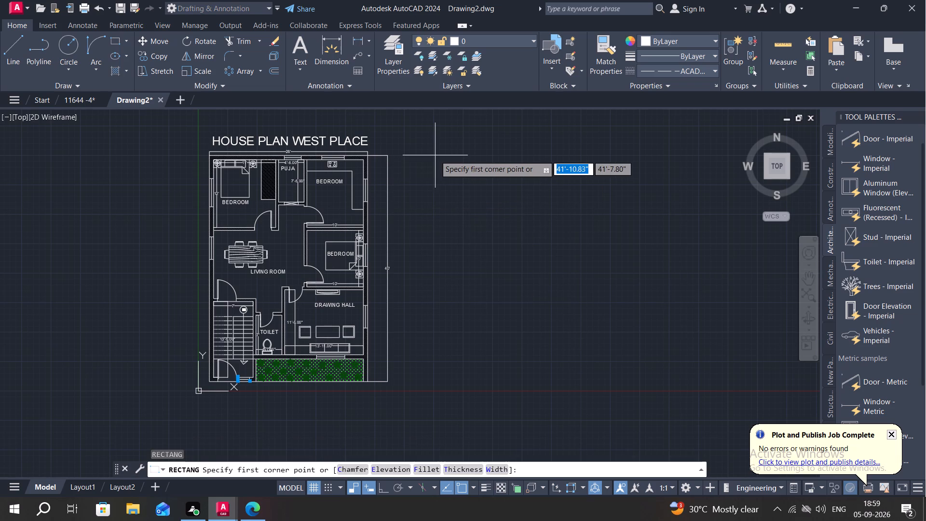
pyautogui.click(435, 155)
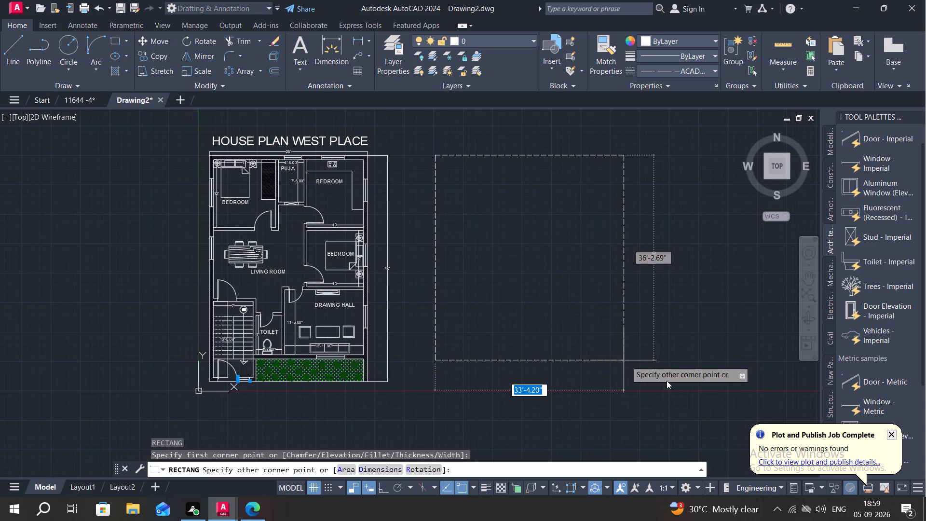